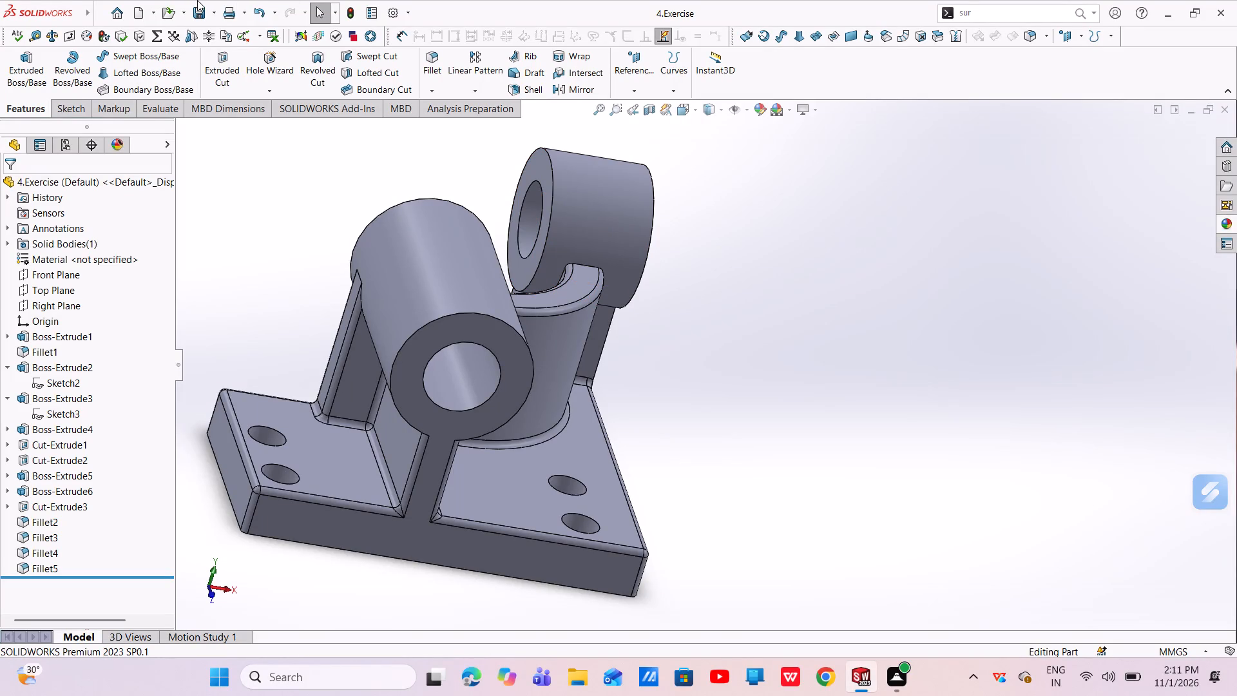
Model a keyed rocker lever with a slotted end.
Create a new part document.
click(138, 7)
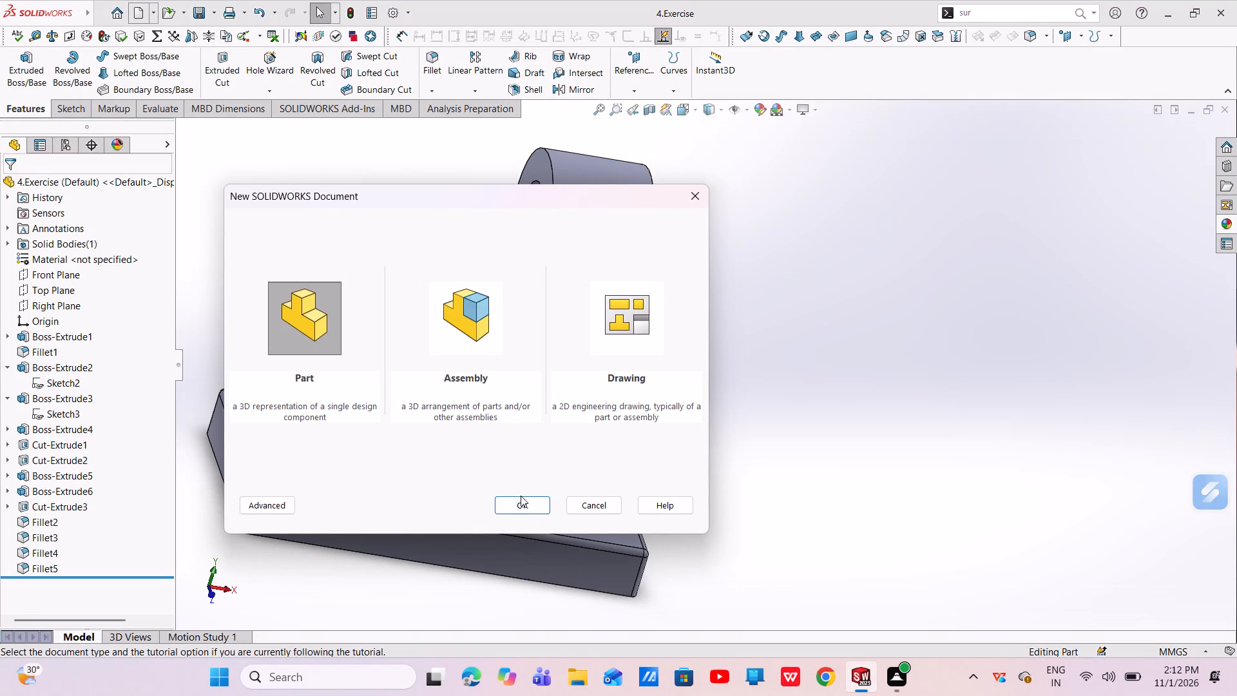
click(519, 498)
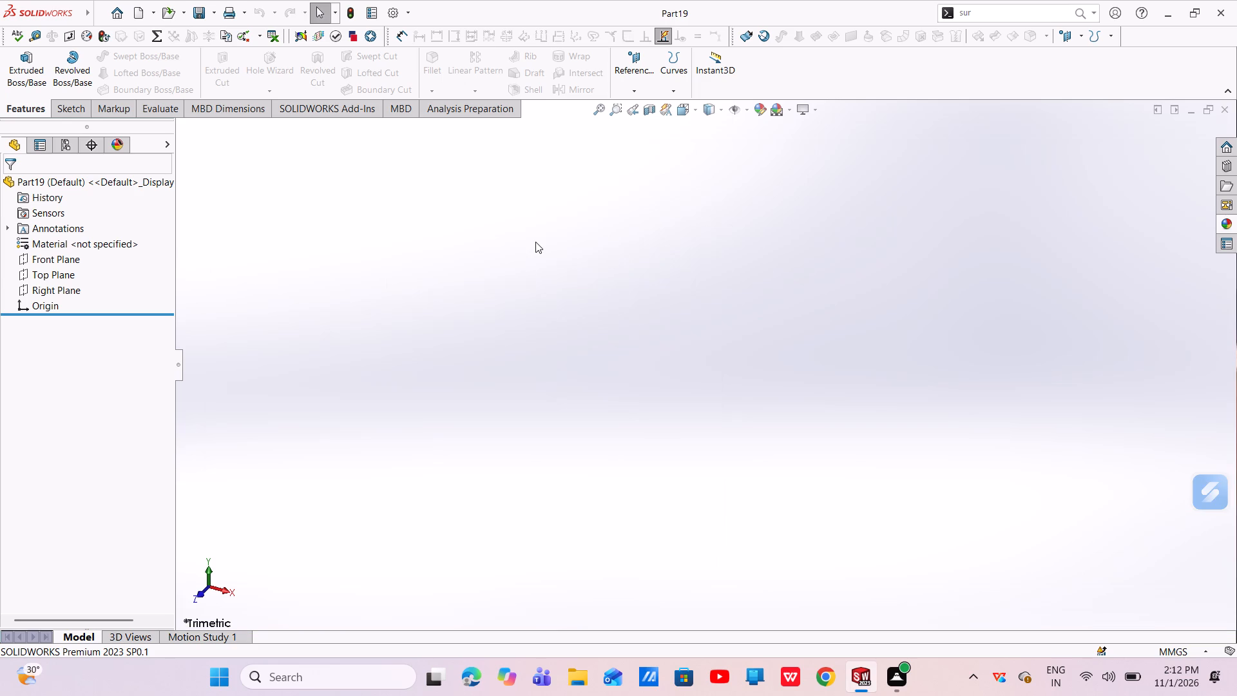
Create another new part document.
click(139, 12)
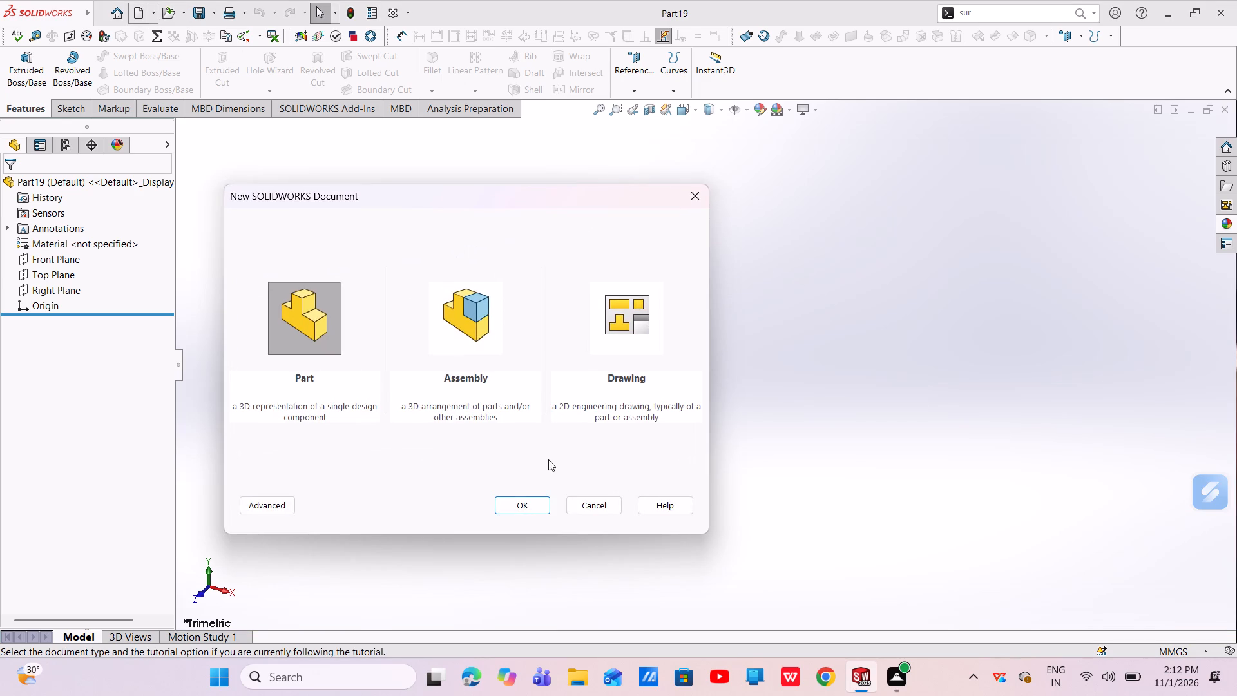
click(518, 507)
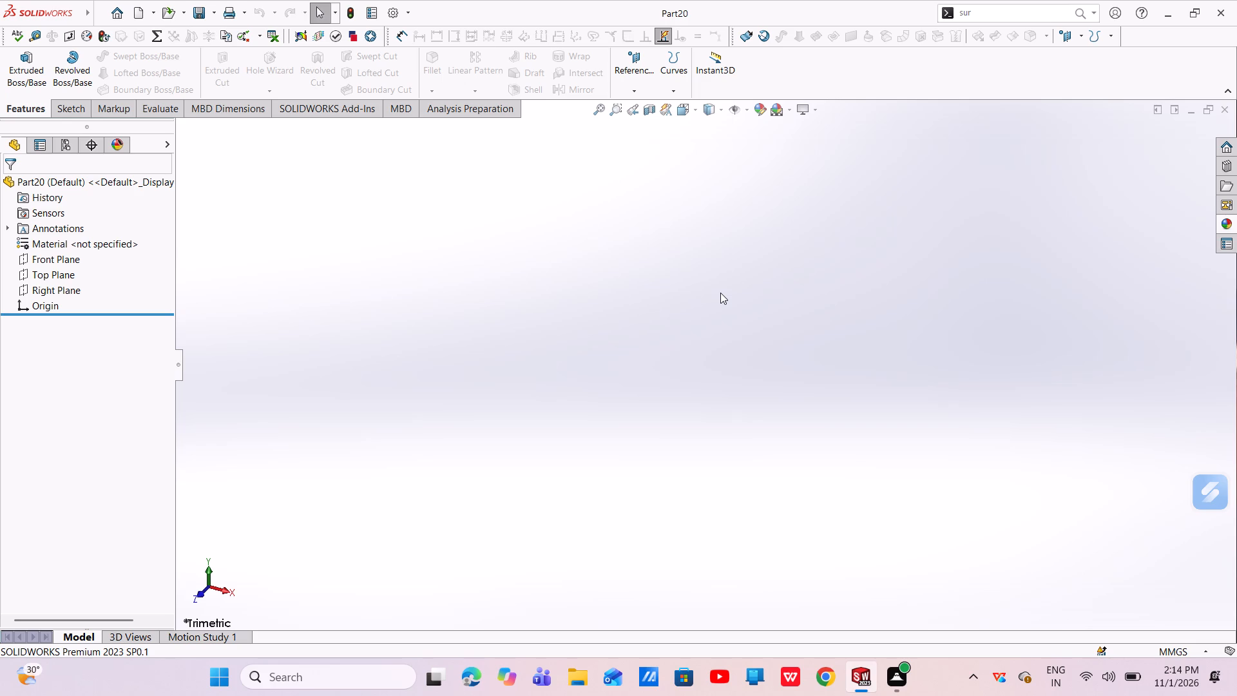
right_click(519, 314)
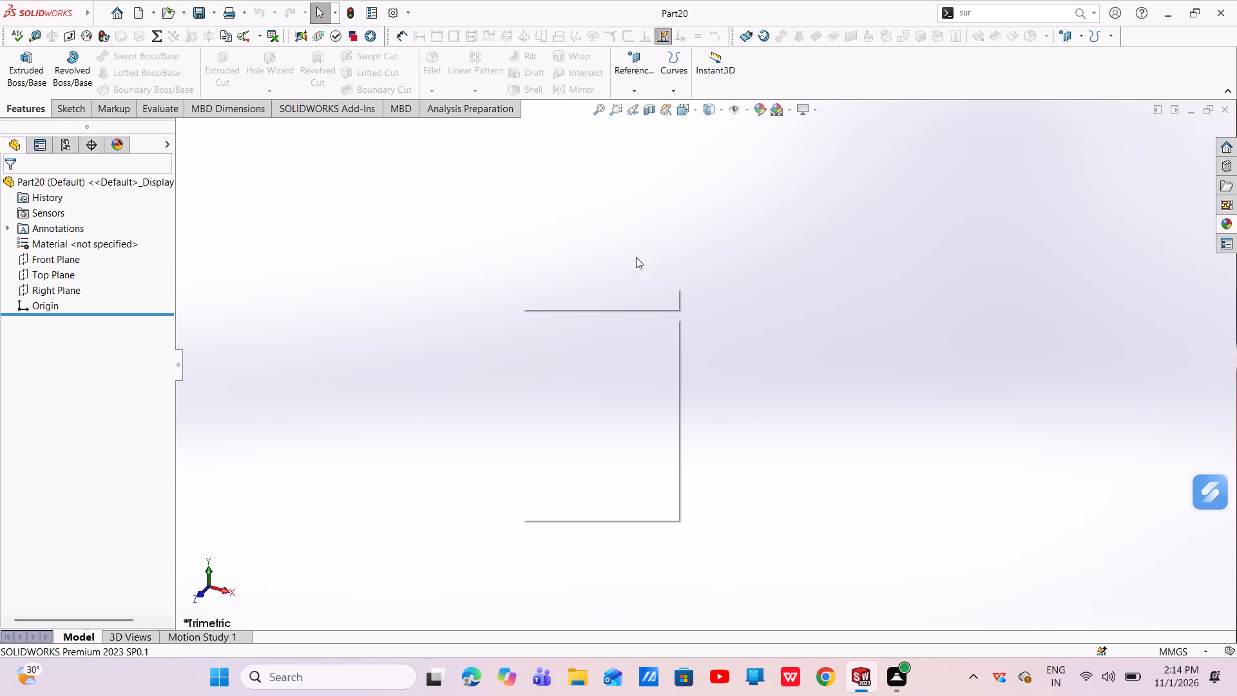
click(803, 228)
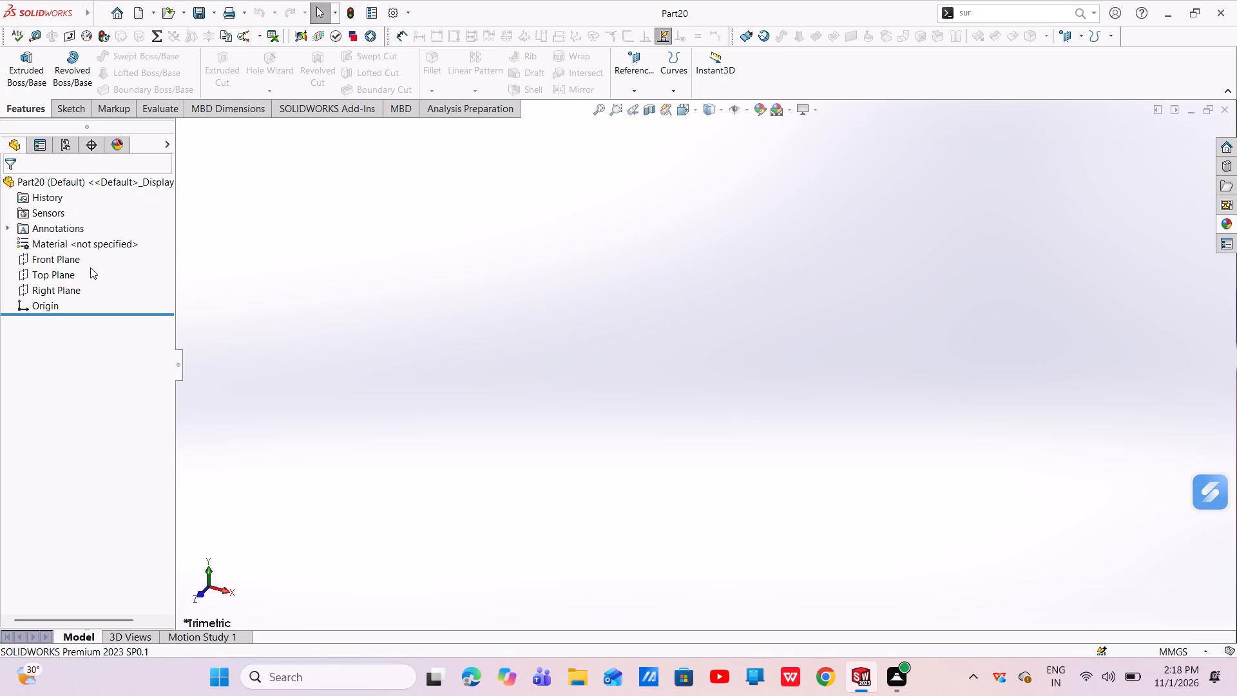
Start a sketch on the Front Plane.
click(53, 264)
click(64, 249)
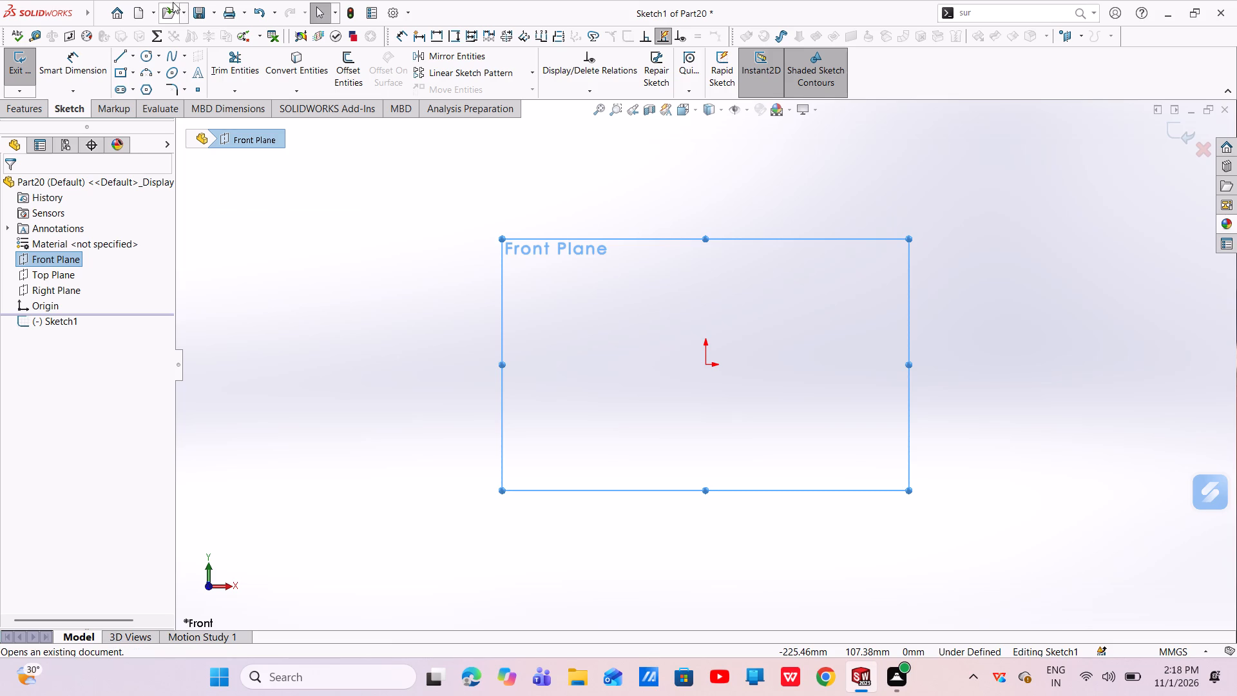
Draw a horizontal centerline about 60 mm long leftward from the origin, continued by one about 76 mm long rising at 135°.
click(132, 61)
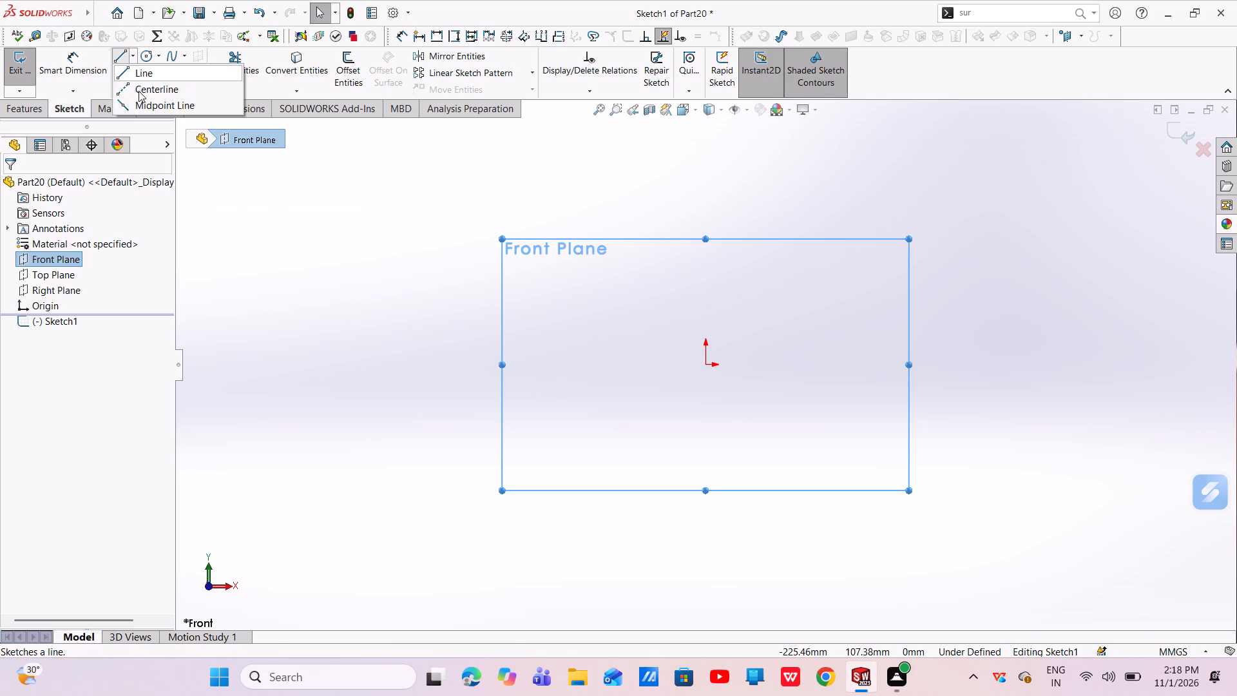
drag(138, 93, 140, 88)
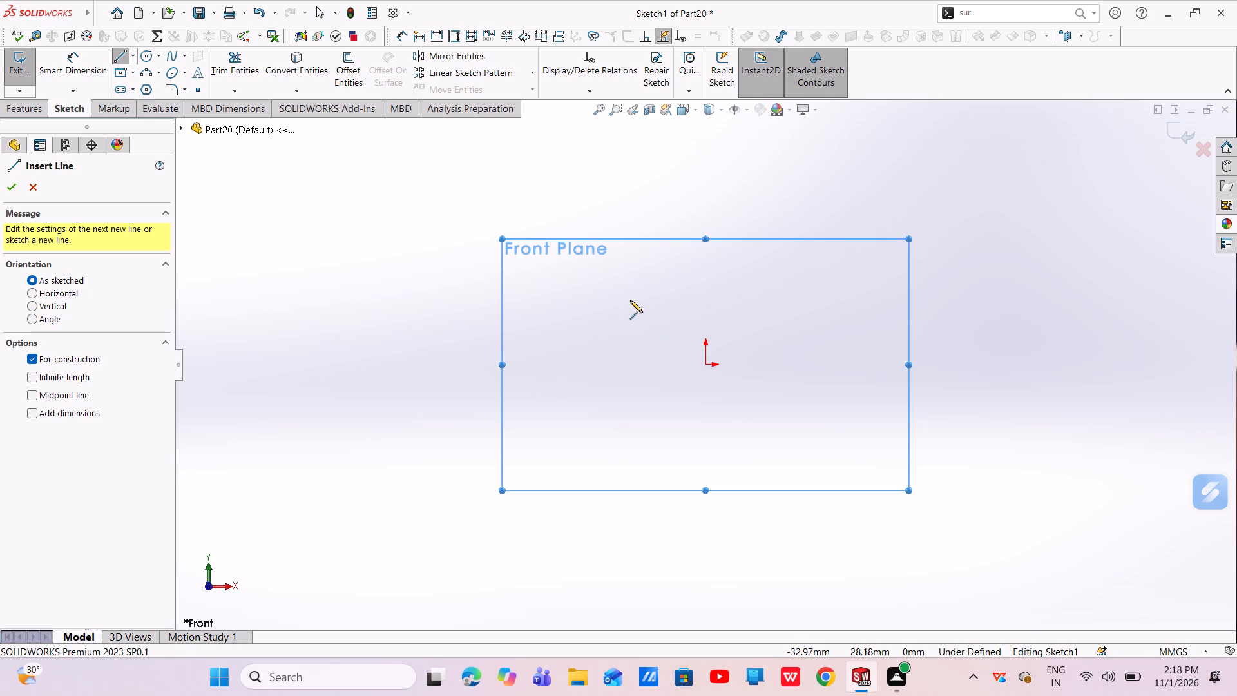
click(705, 365)
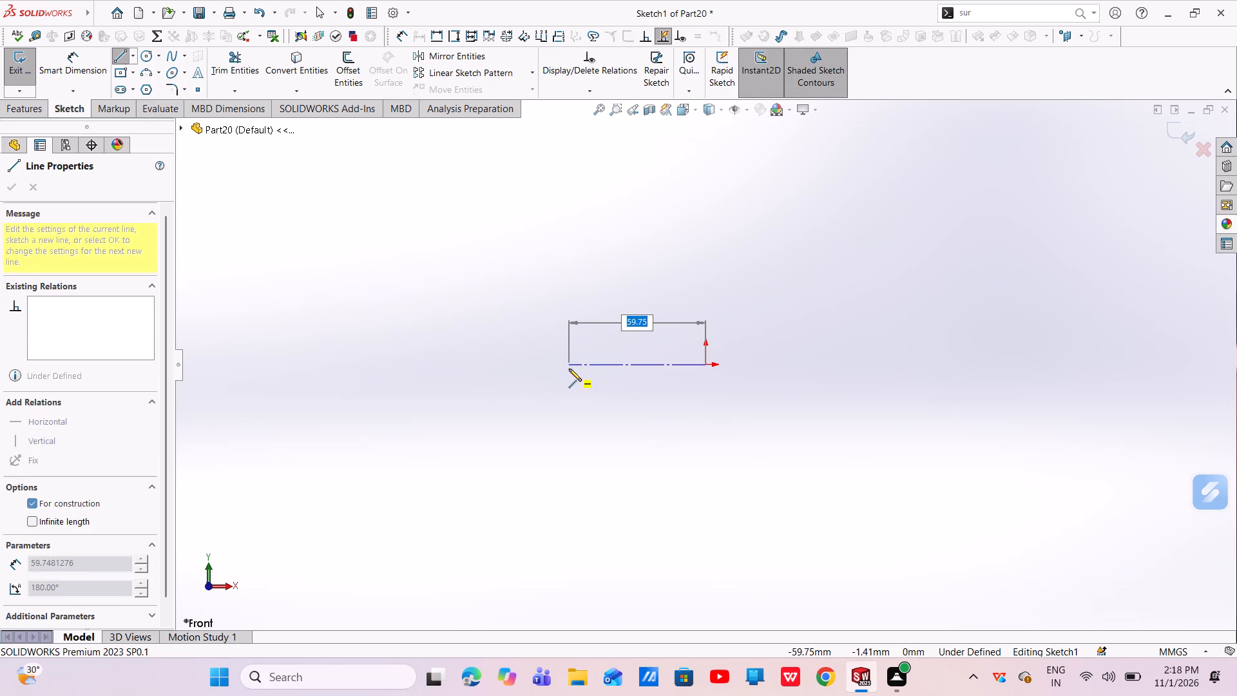
click(569, 369)
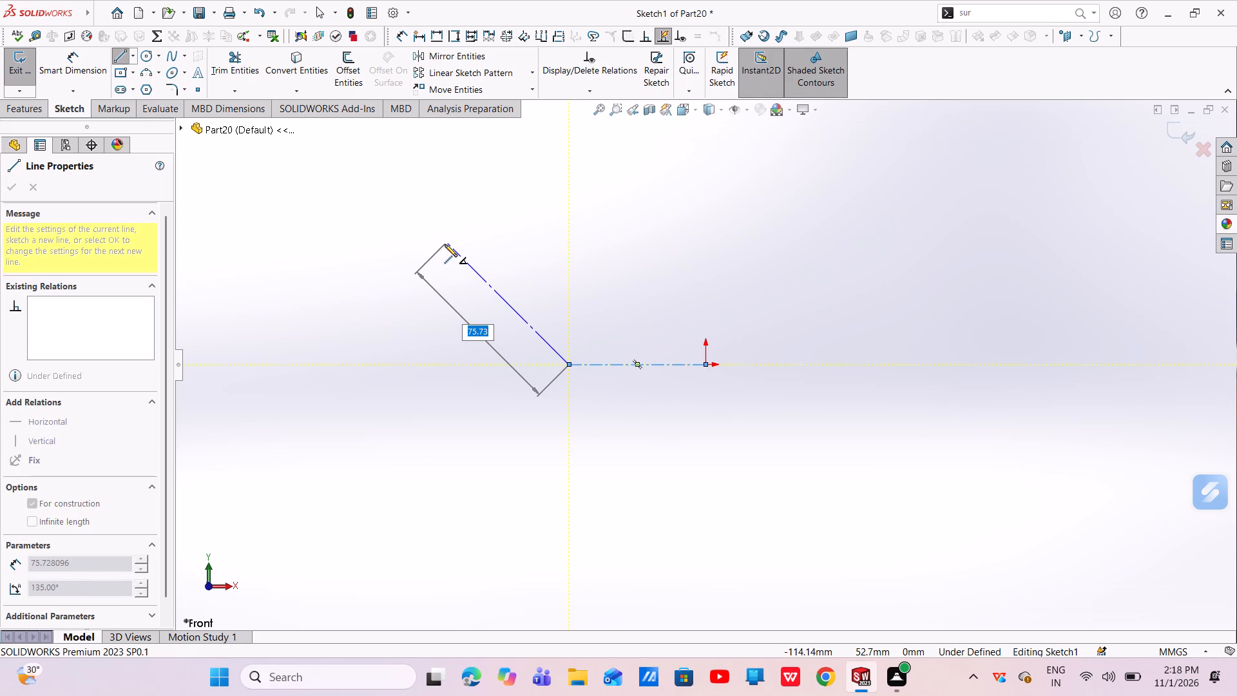
click(445, 244)
right_click(445, 244)
click(460, 249)
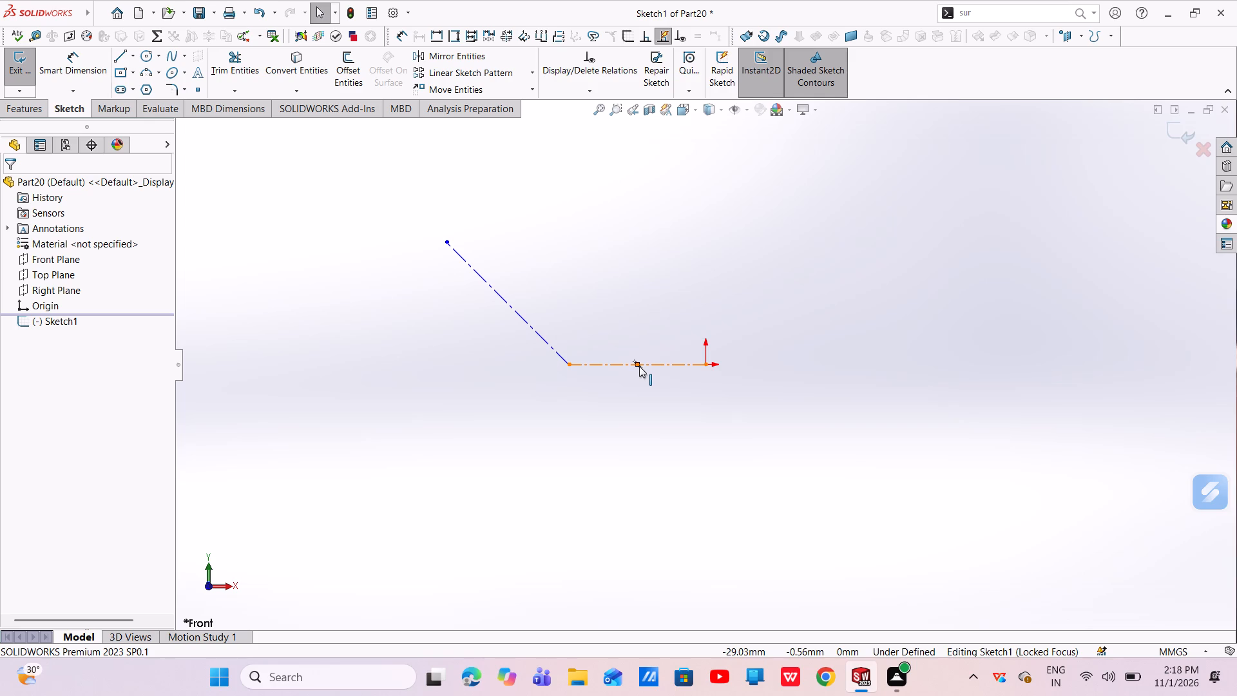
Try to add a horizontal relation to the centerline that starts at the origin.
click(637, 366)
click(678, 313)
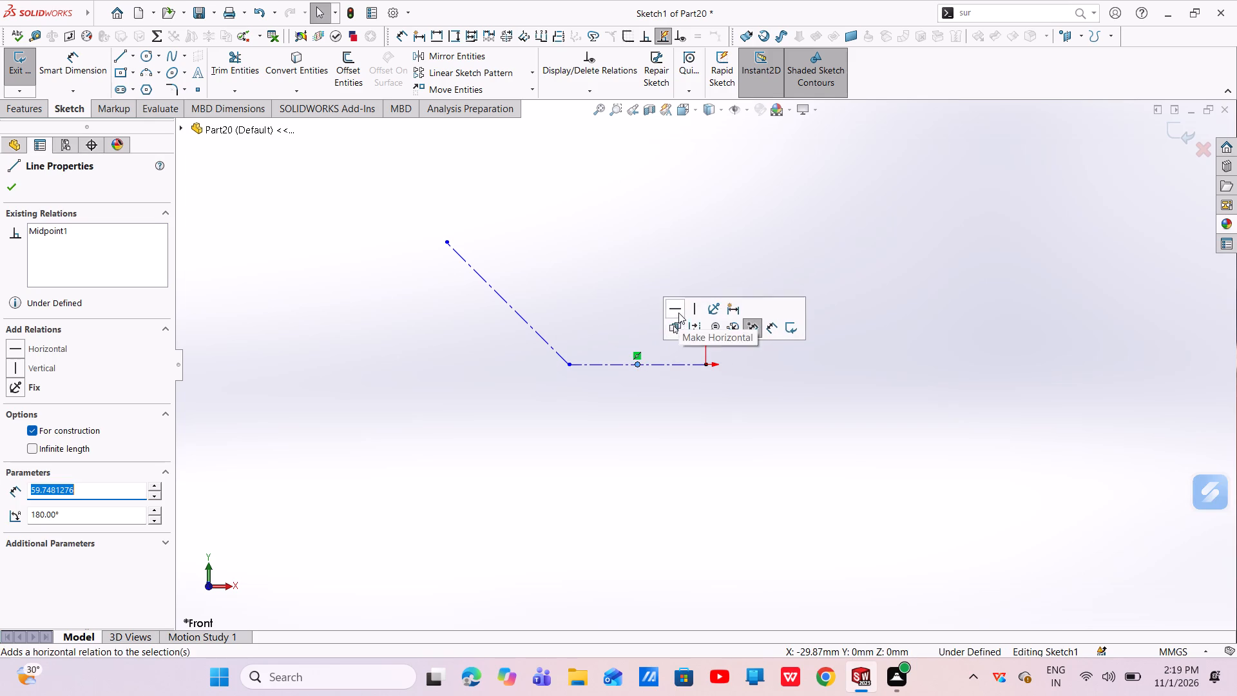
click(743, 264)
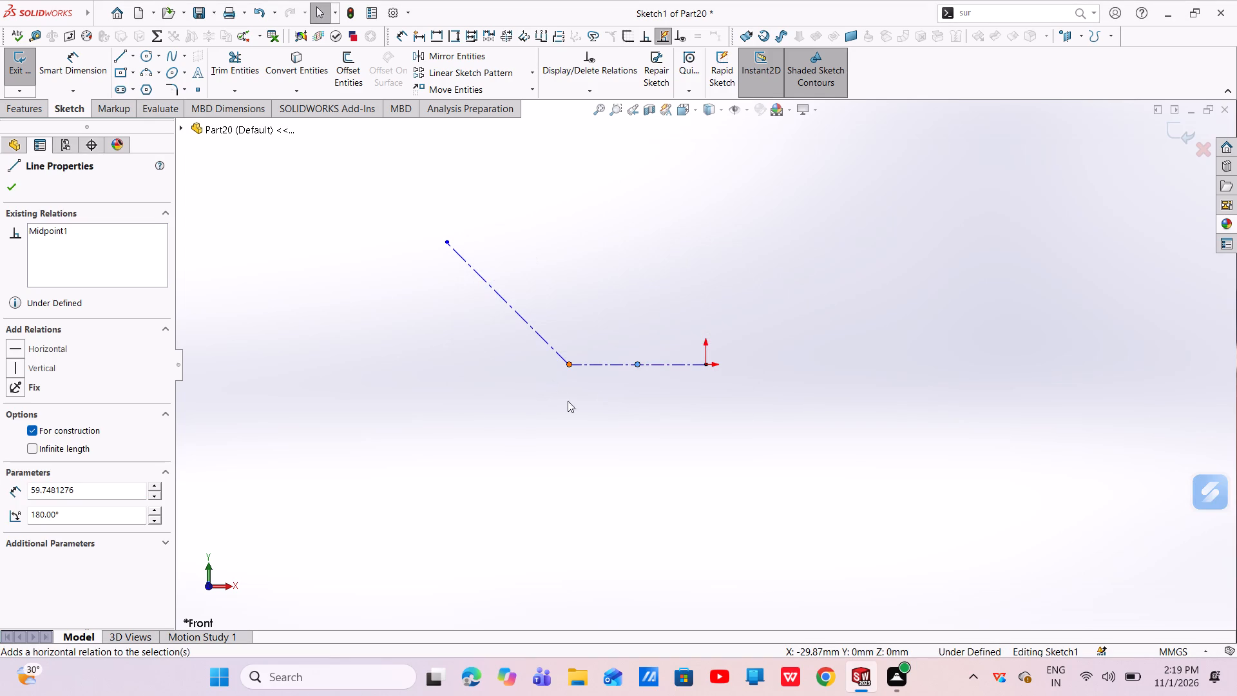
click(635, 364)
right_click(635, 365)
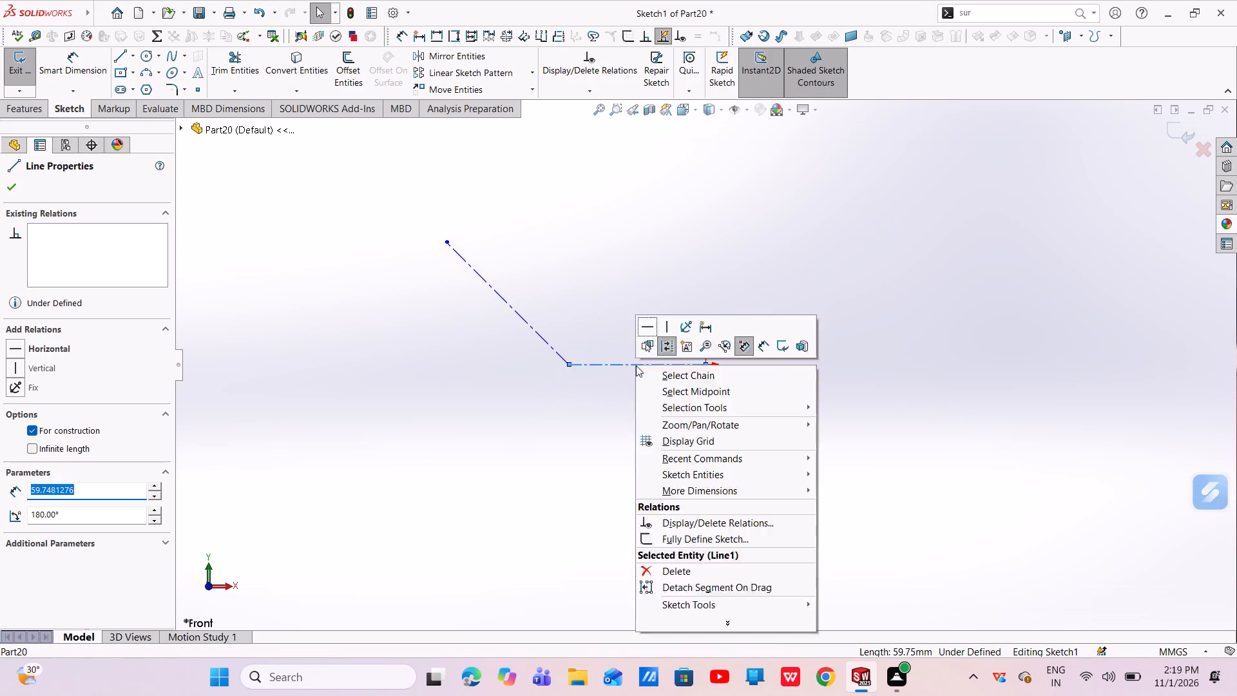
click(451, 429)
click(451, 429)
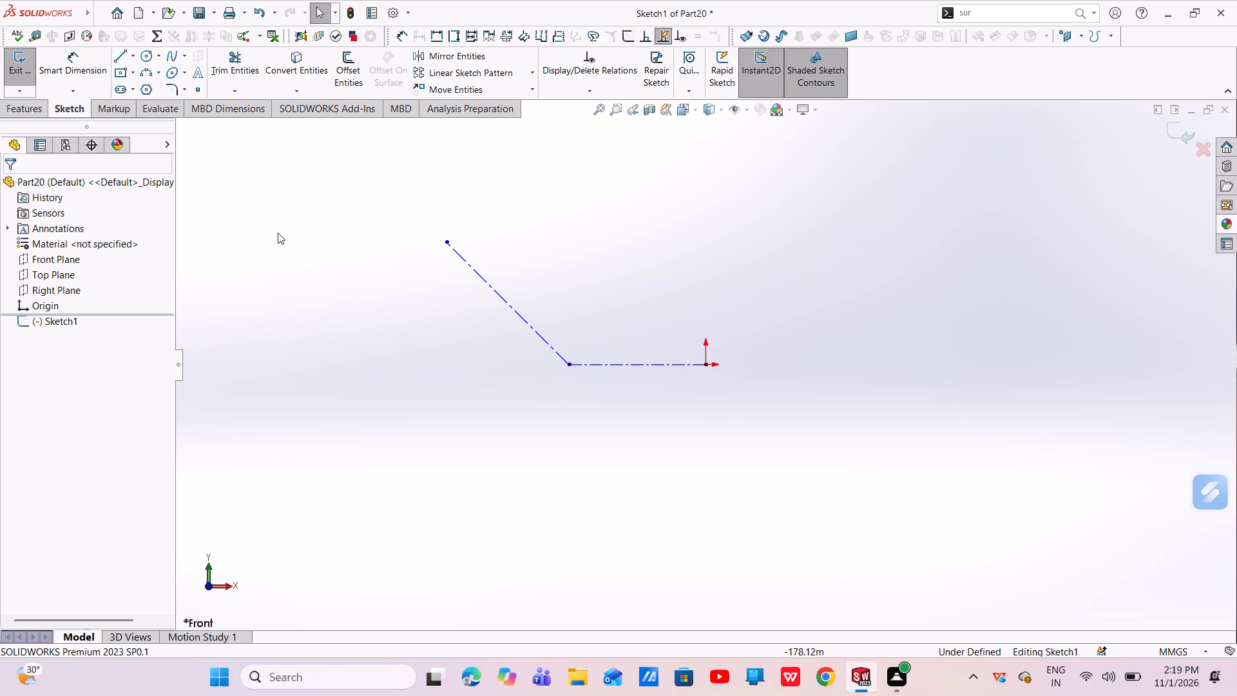
Sketch a circle about 33 mm in diameter centred on the upper end of the inclined centerline.
click(148, 52)
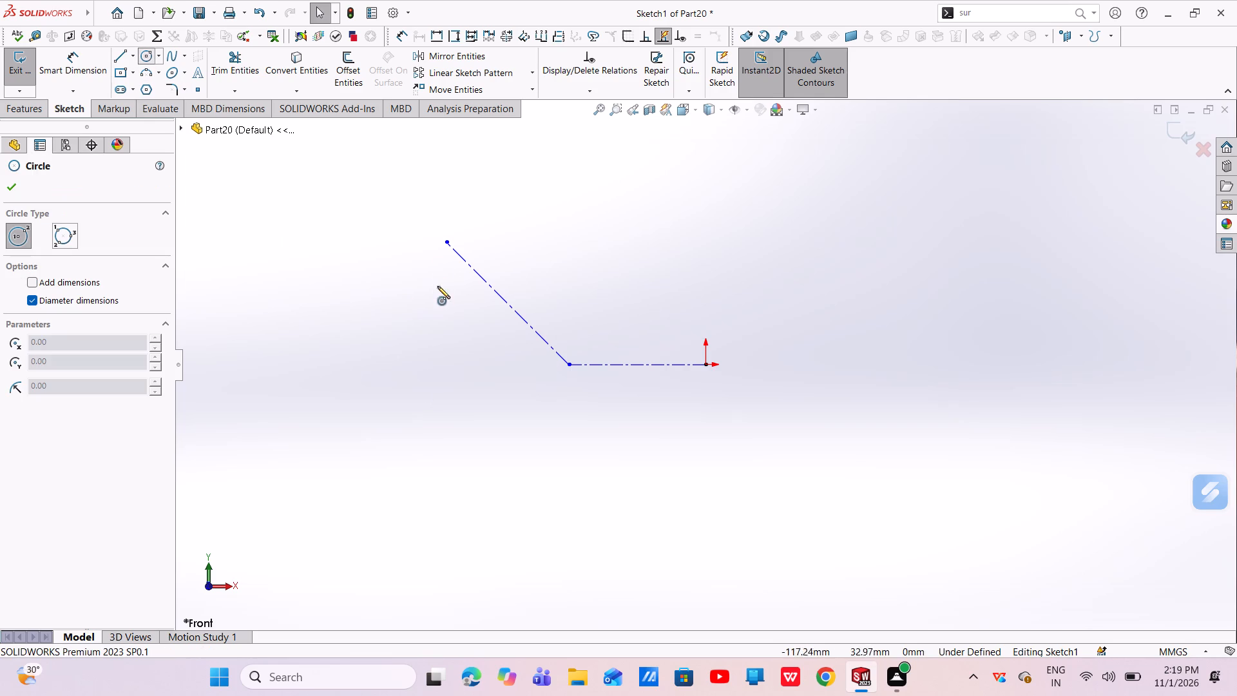
click(446, 244)
click(454, 279)
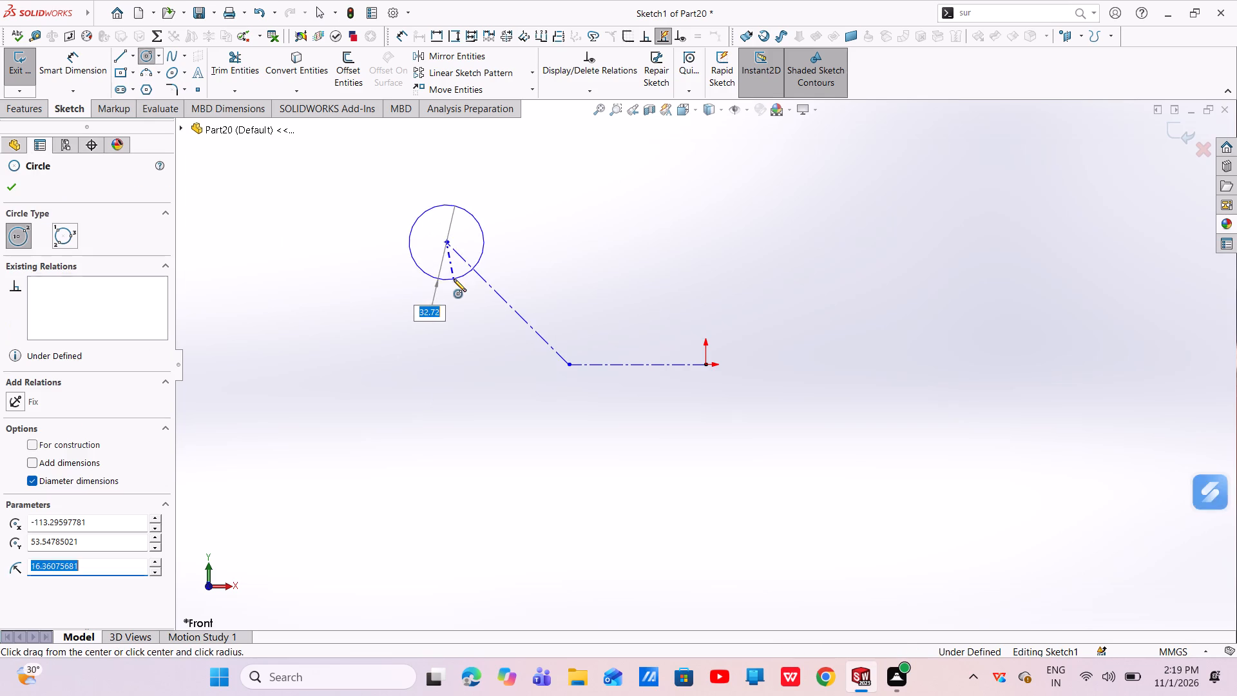
right_click(454, 280)
click(465, 293)
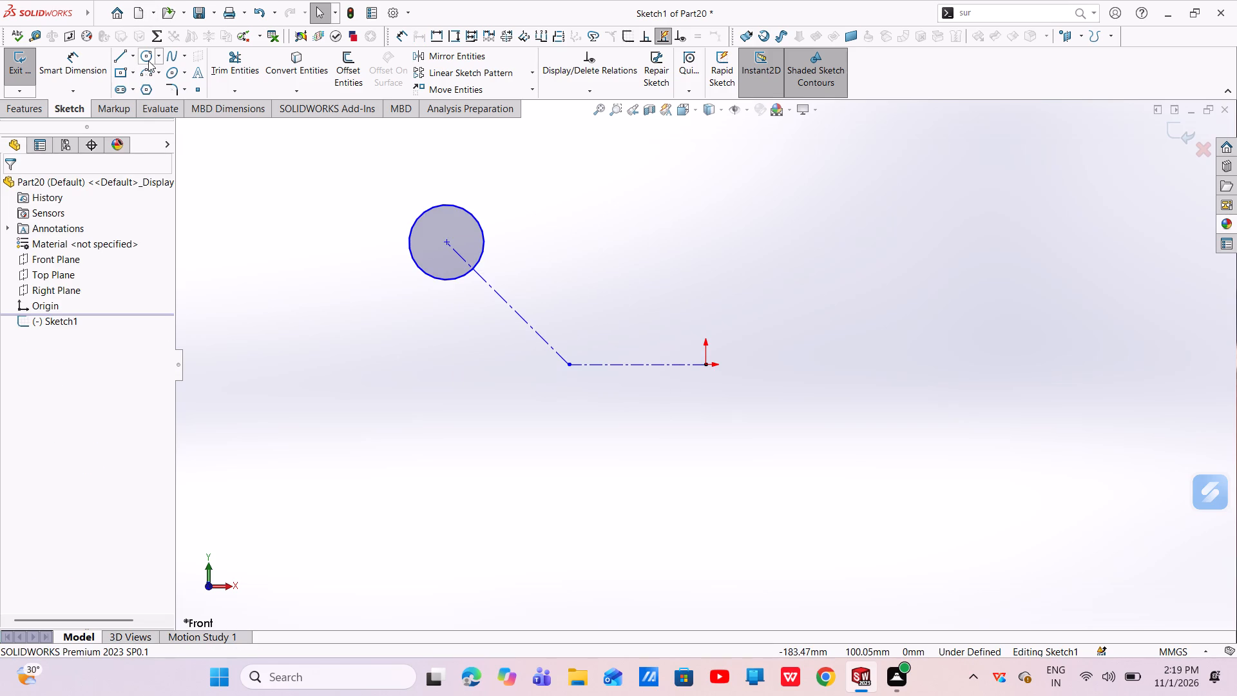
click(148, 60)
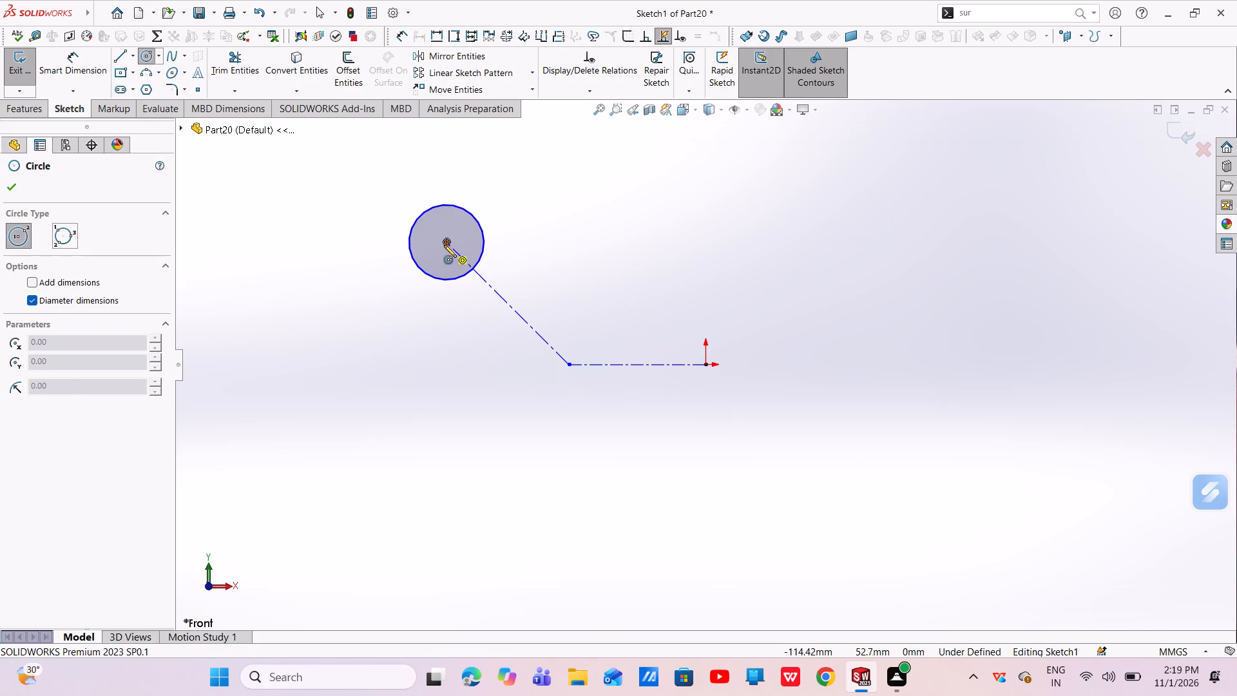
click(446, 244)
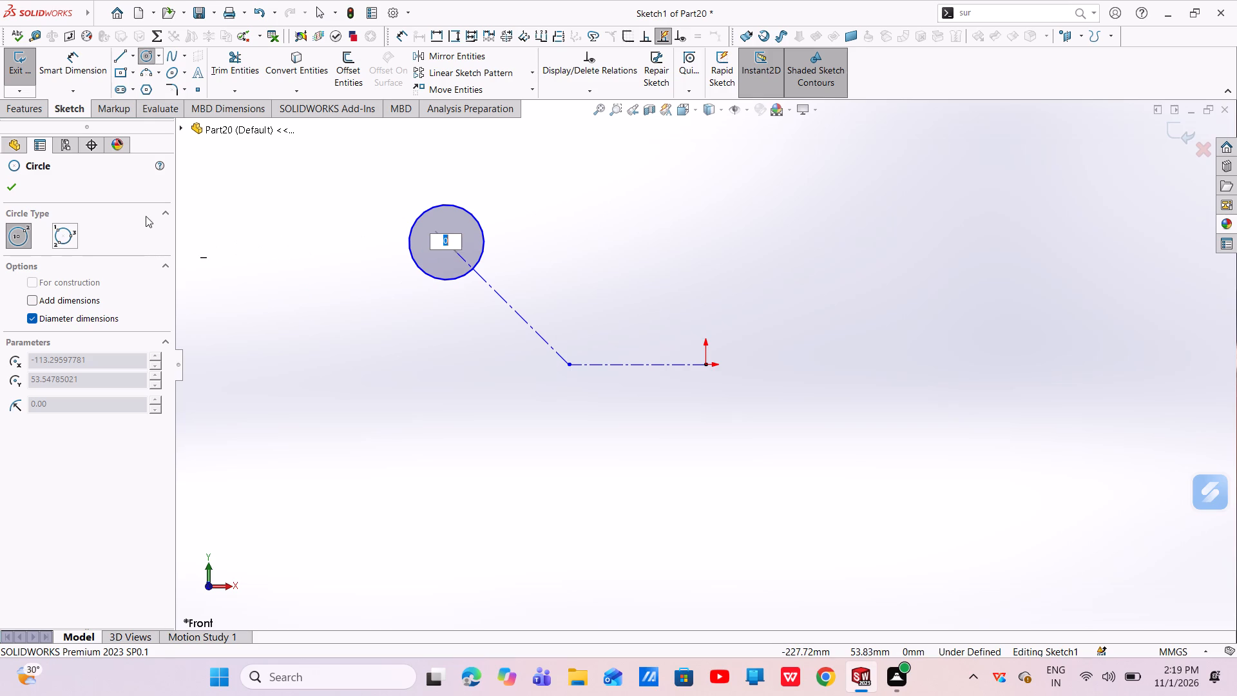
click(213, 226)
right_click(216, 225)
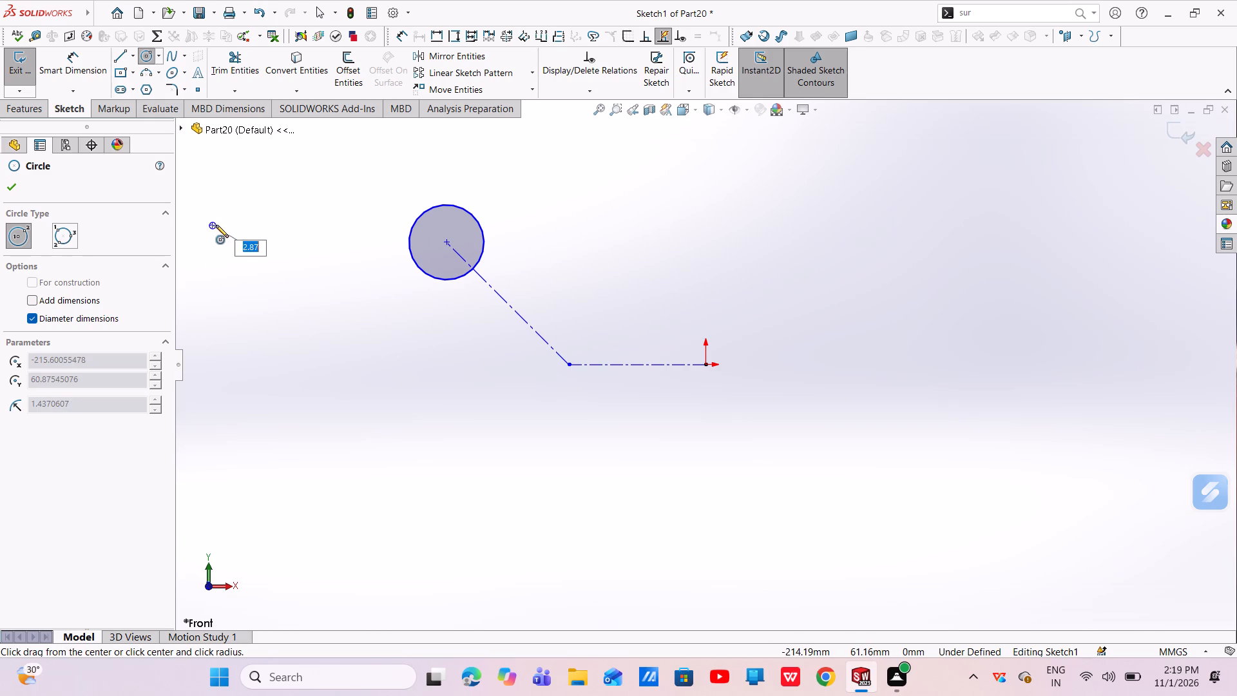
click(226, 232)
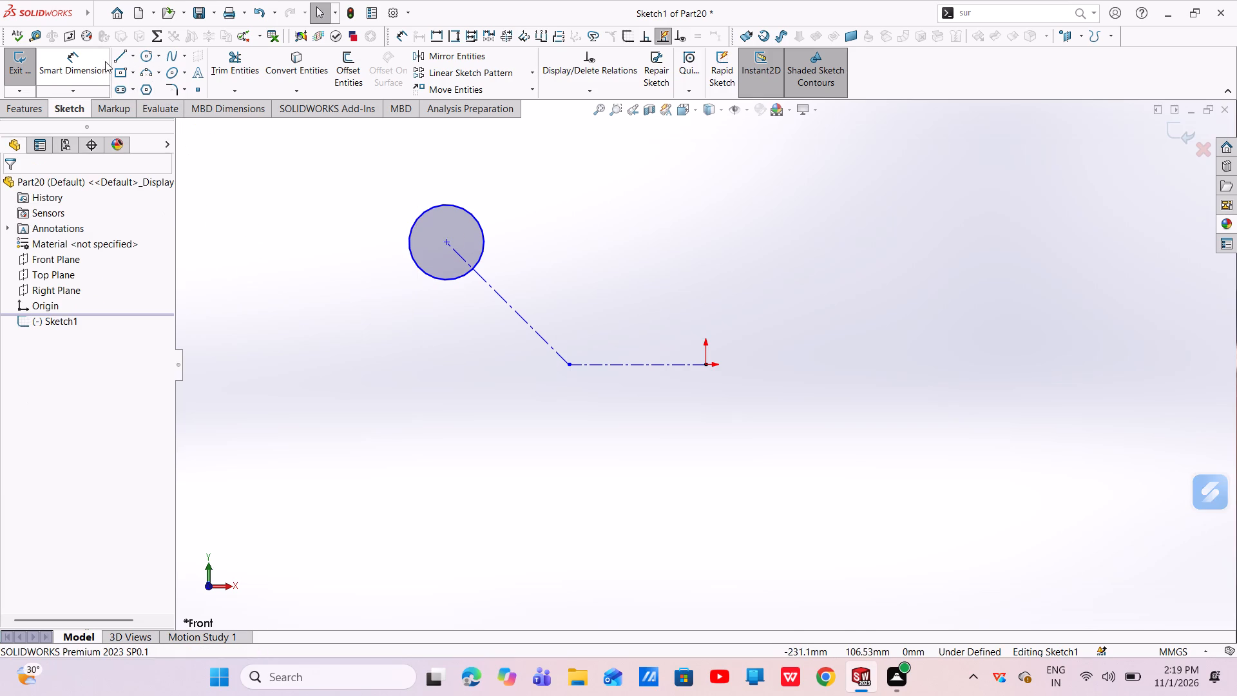
Sketch a larger concentric circle about 56 mm in diameter around the circle at the inclined centerline's upper end.
click(150, 55)
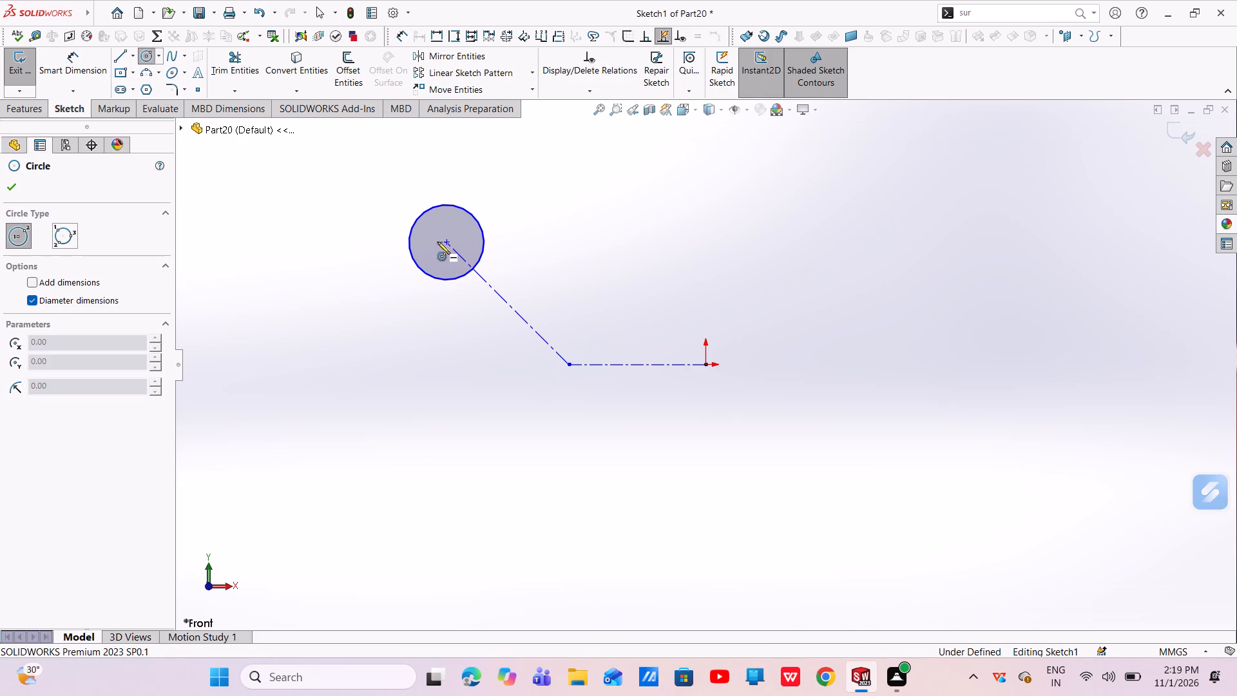
drag(444, 240, 470, 294)
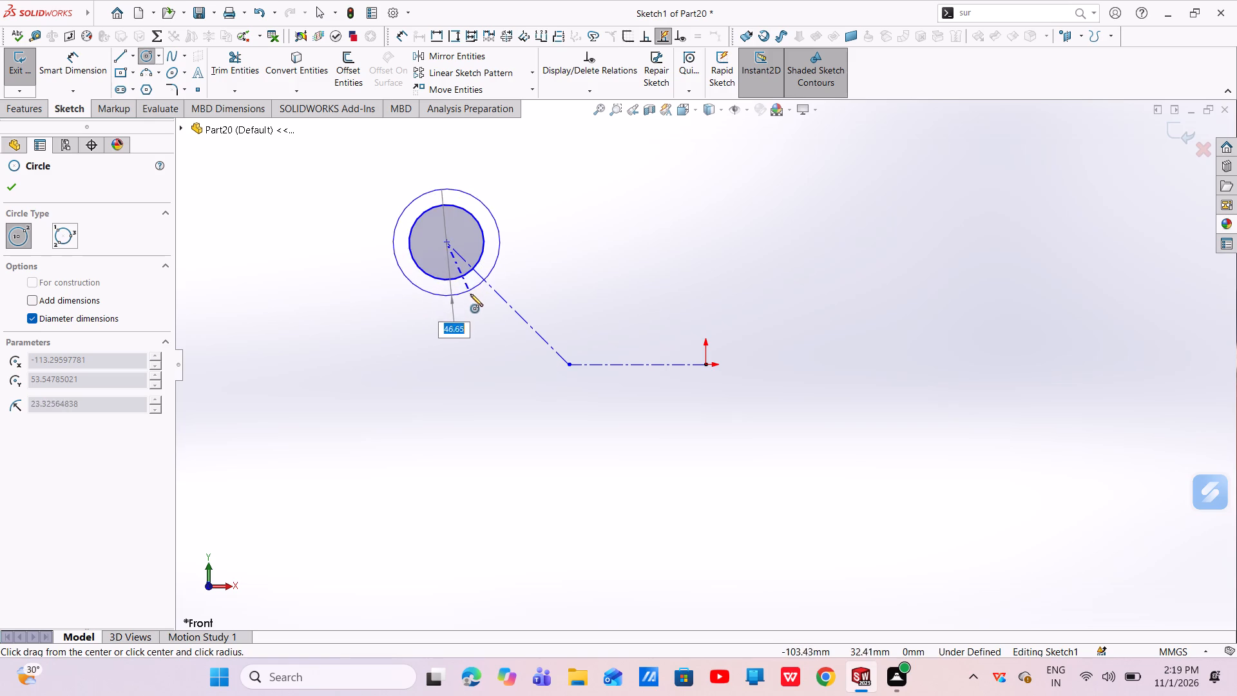
drag(470, 294, 474, 301)
right_click(474, 301)
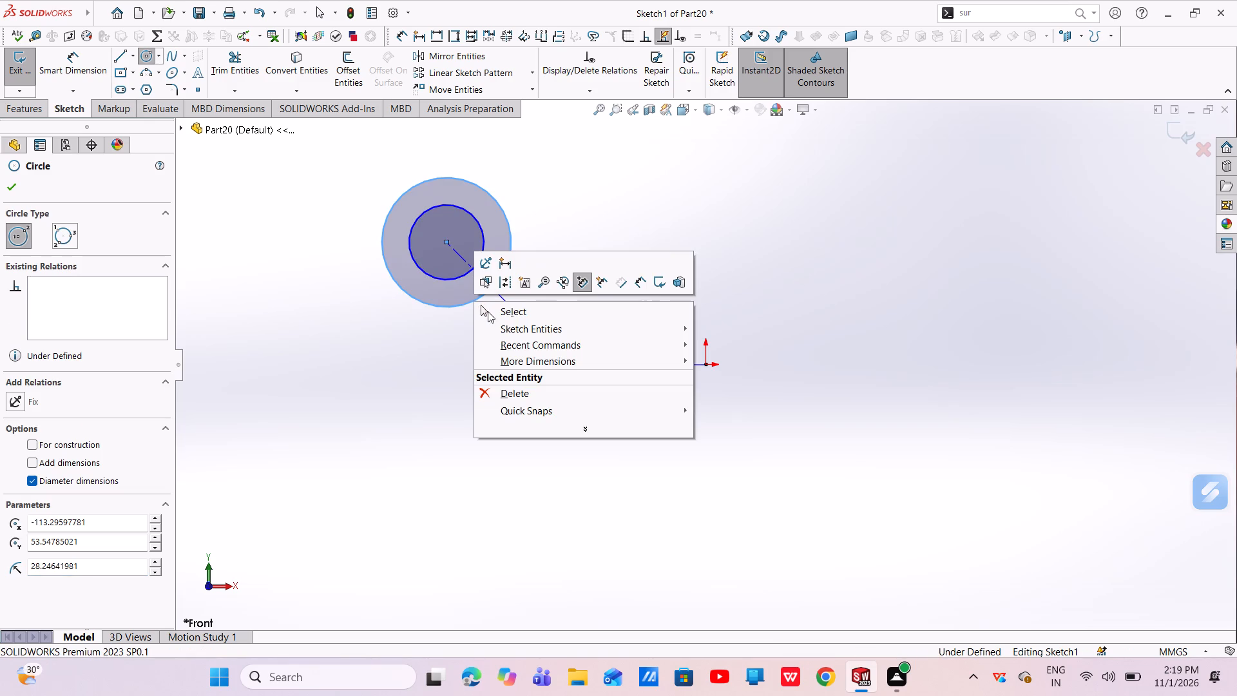
click(488, 311)
Sketch a circle about 55 mm in diameter centred on the point where the two centerlines meet.
scroll(502, 321, up, 2)
scroll(693, 429, down, 2)
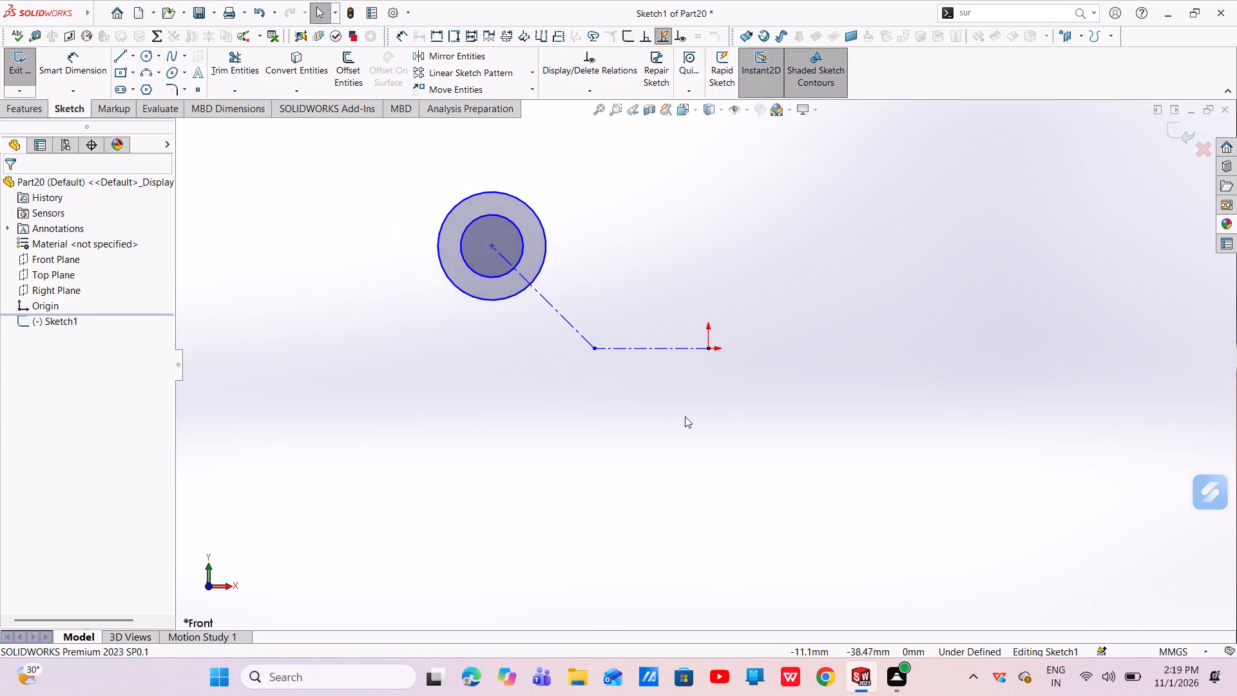
click(149, 55)
drag(575, 330, 606, 386)
right_click(606, 384)
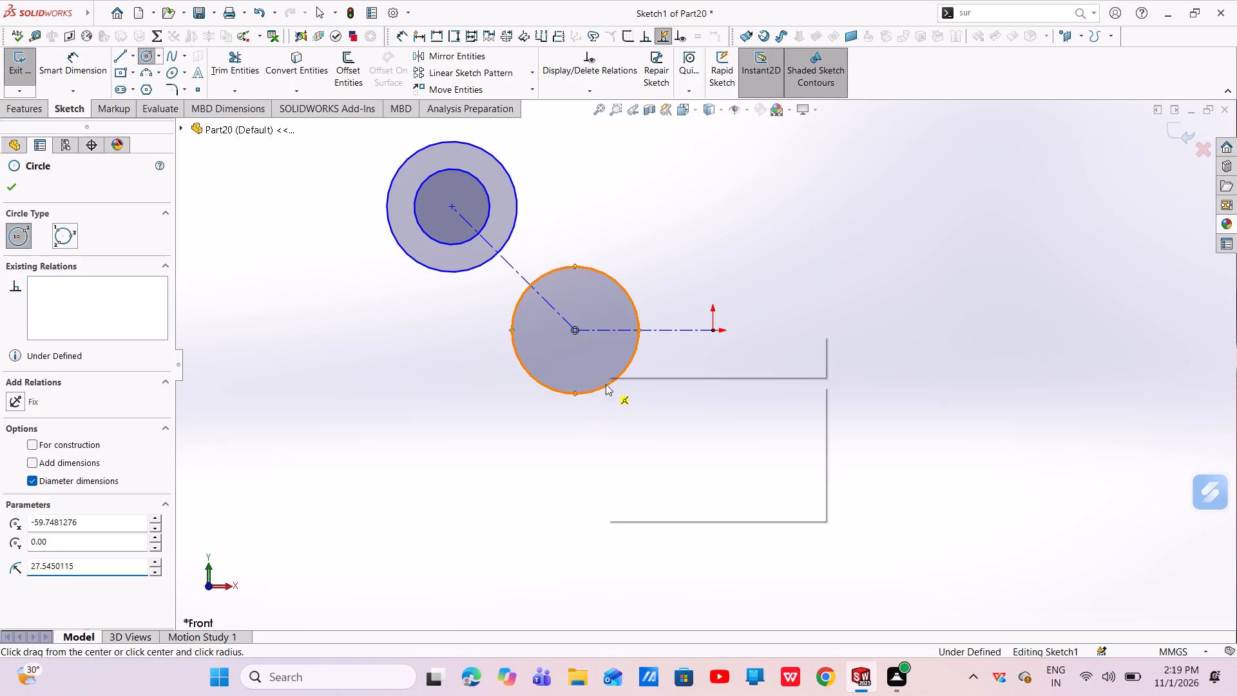
click(620, 392)
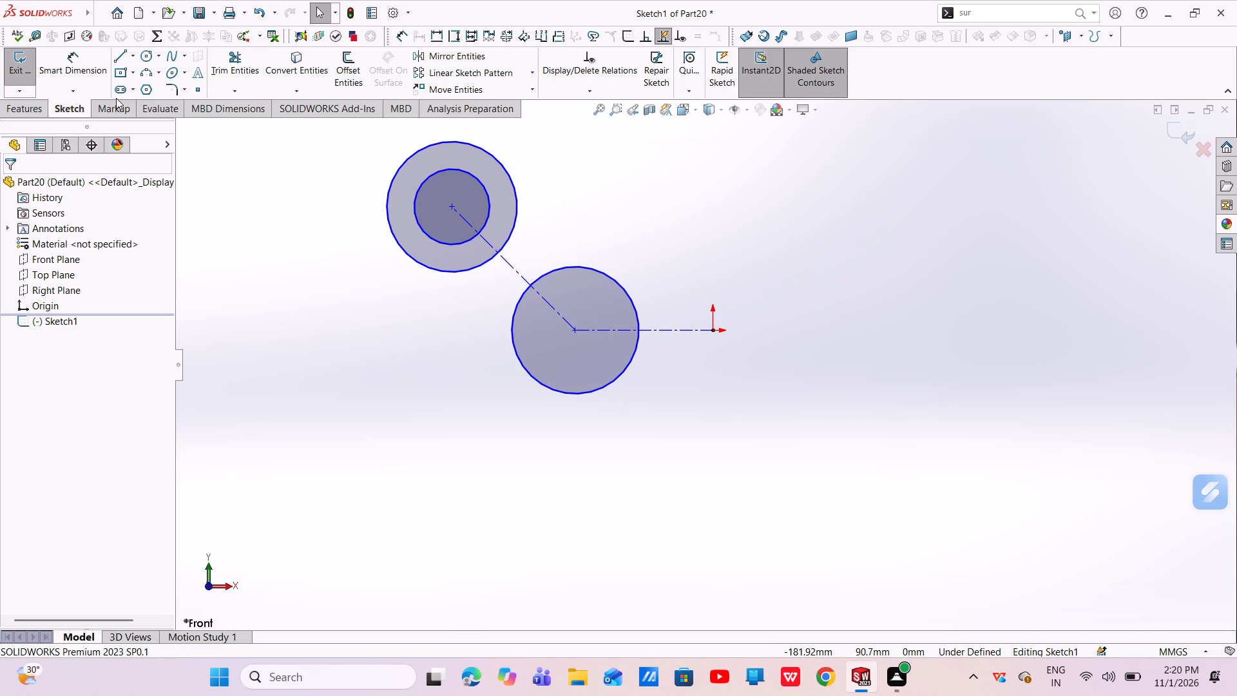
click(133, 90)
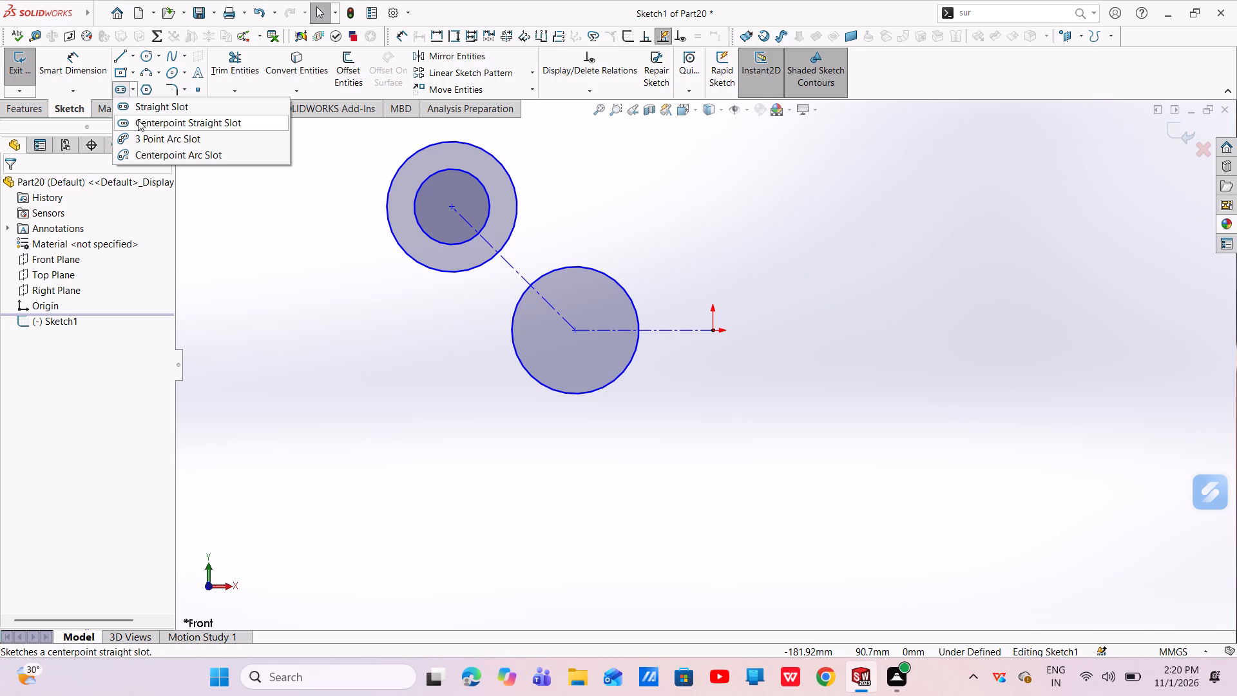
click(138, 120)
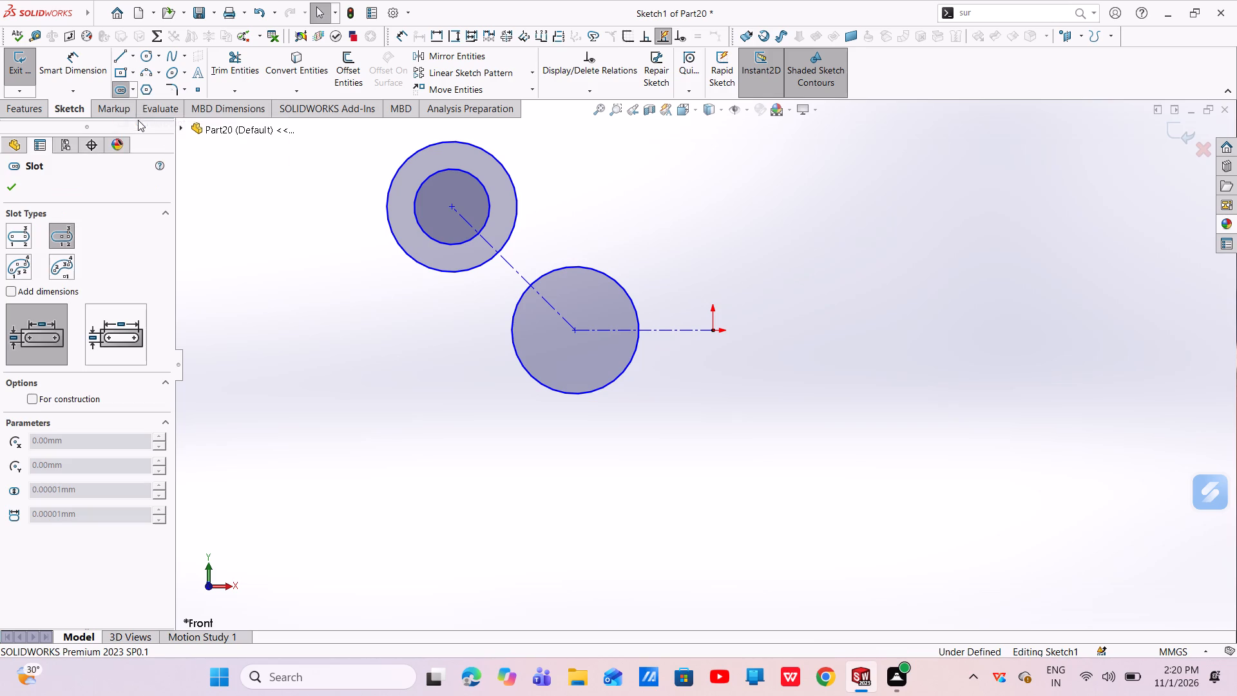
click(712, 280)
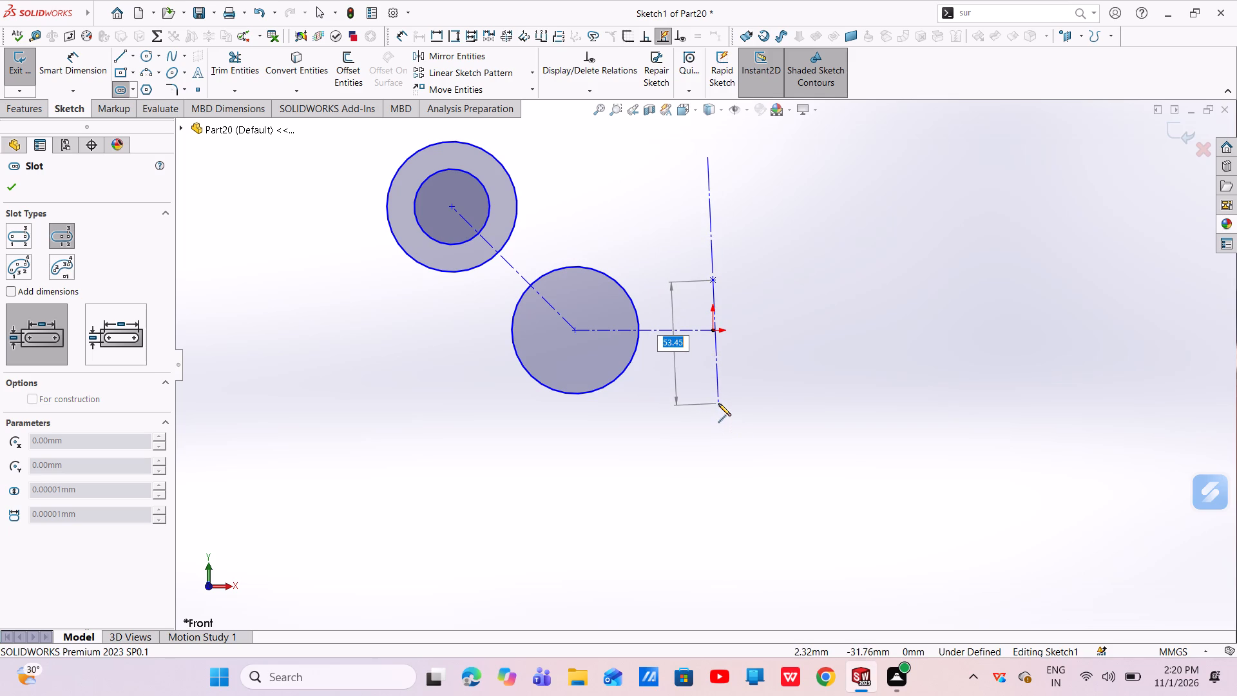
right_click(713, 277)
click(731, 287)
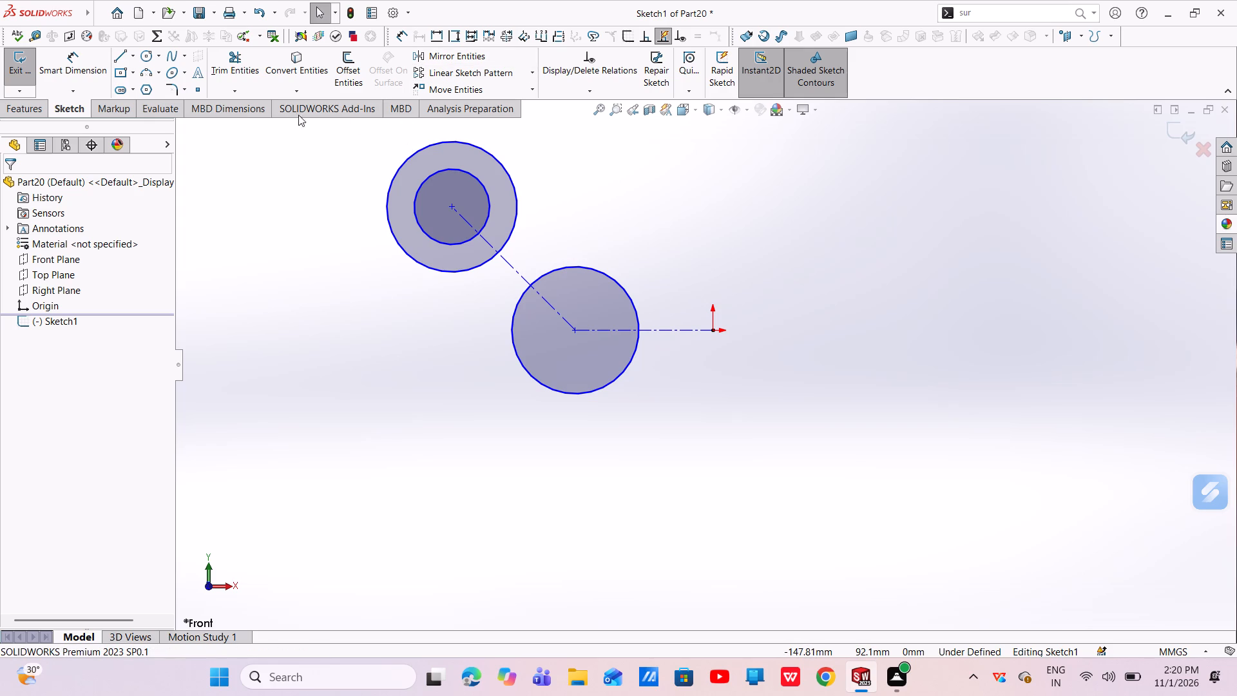
Sketch a vertical centerpoint straight slot centred on the origin, about 24 mm wide and 67 mm between arc centres.
click(123, 89)
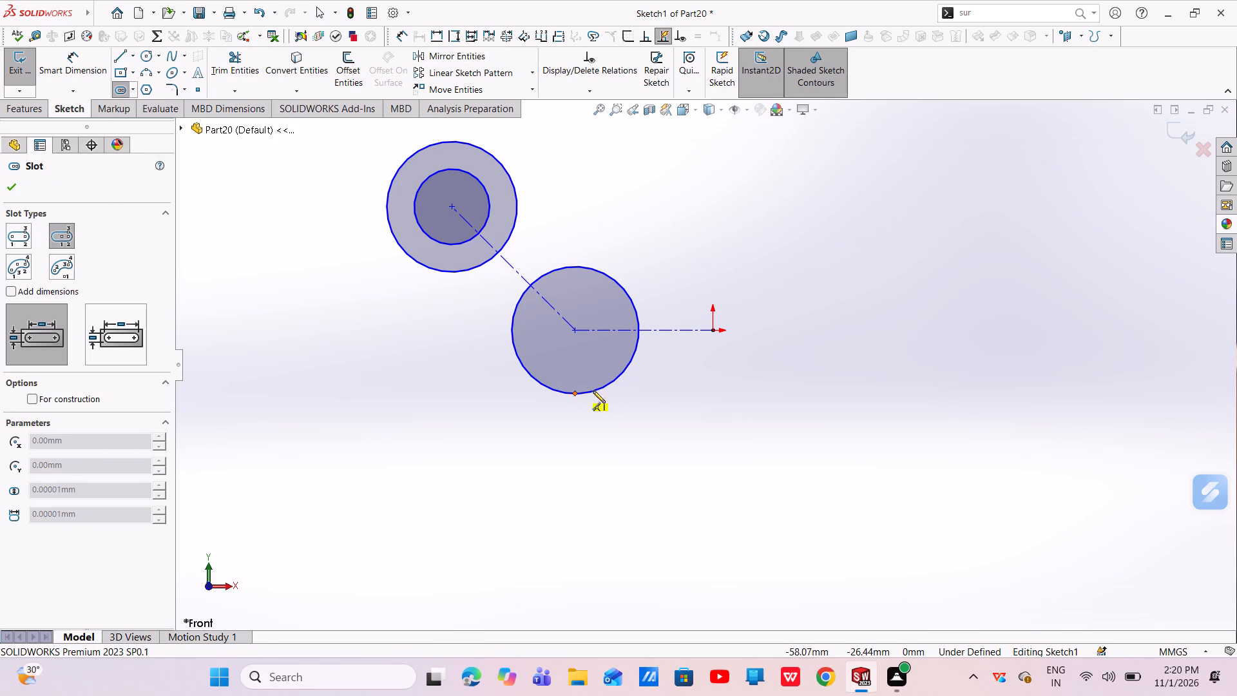
click(714, 329)
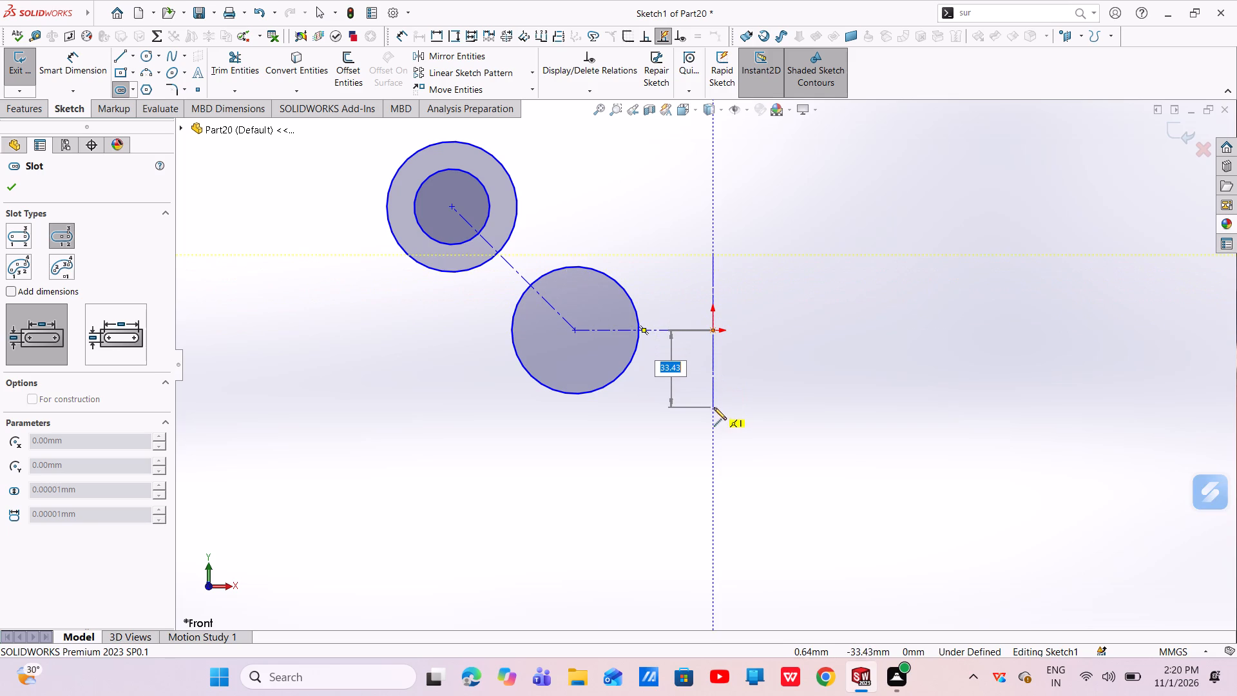
click(714, 407)
click(741, 418)
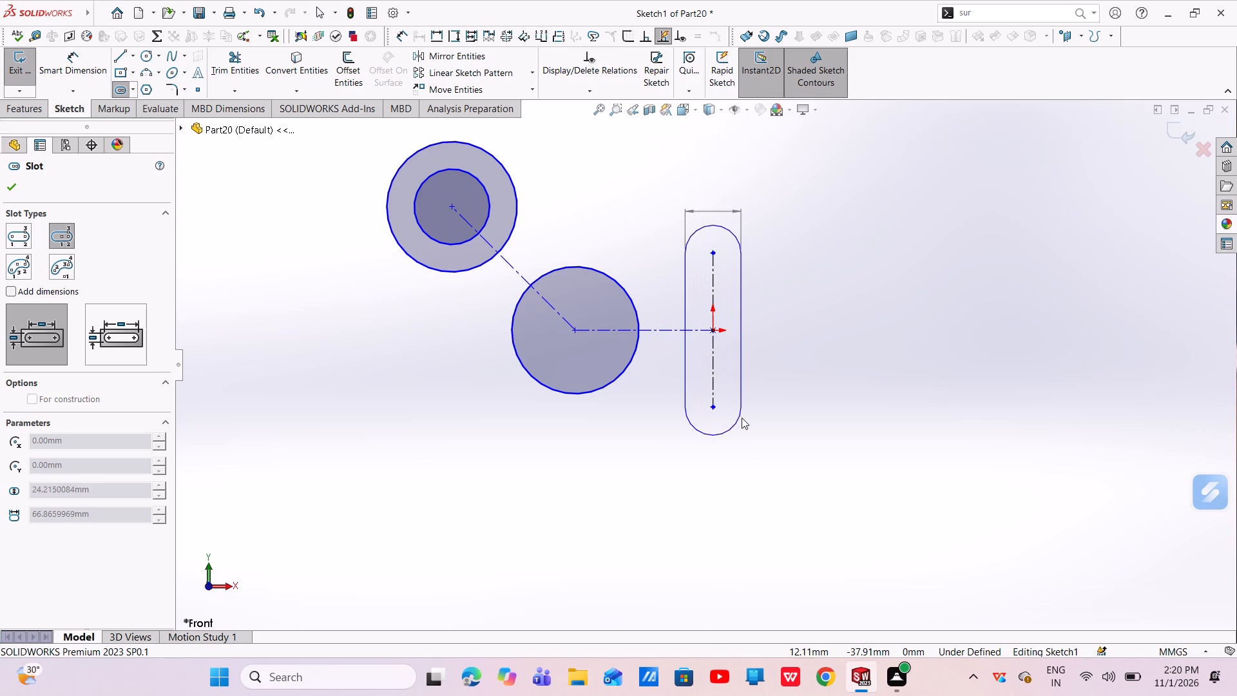
right_click(742, 418)
click(758, 428)
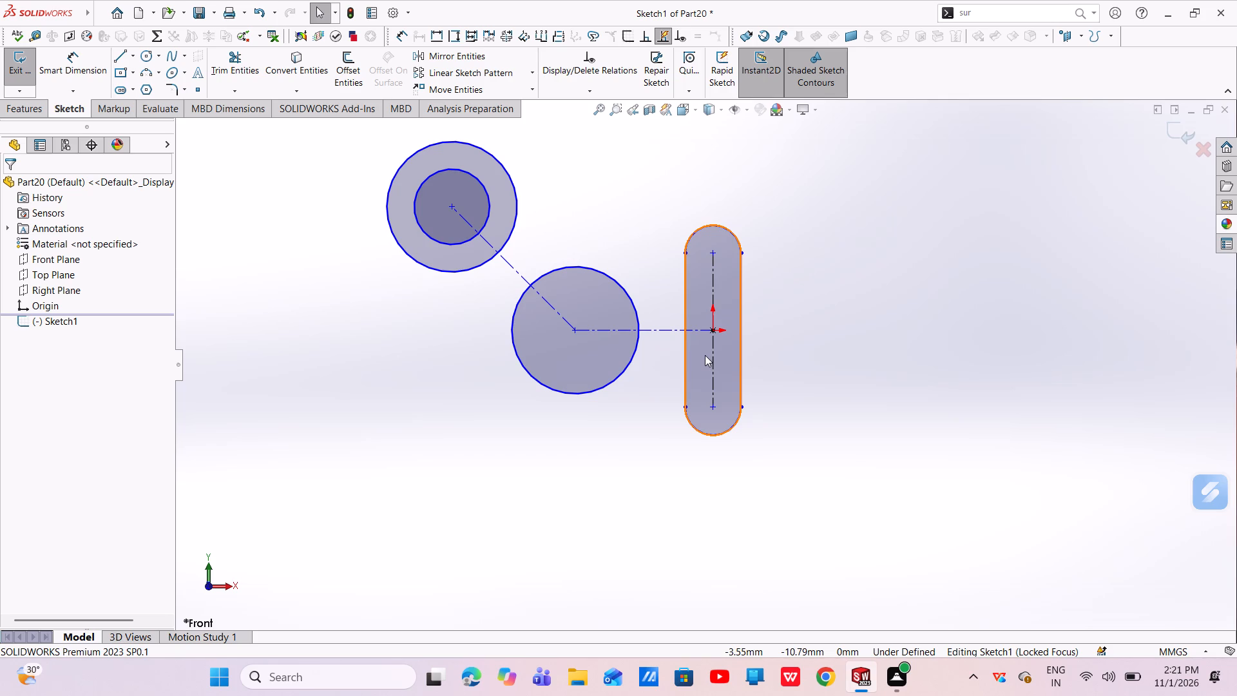
Stretch the vertical slot freehand to make it longer and wider about the origin.
drag(731, 430, 743, 449)
click(971, 298)
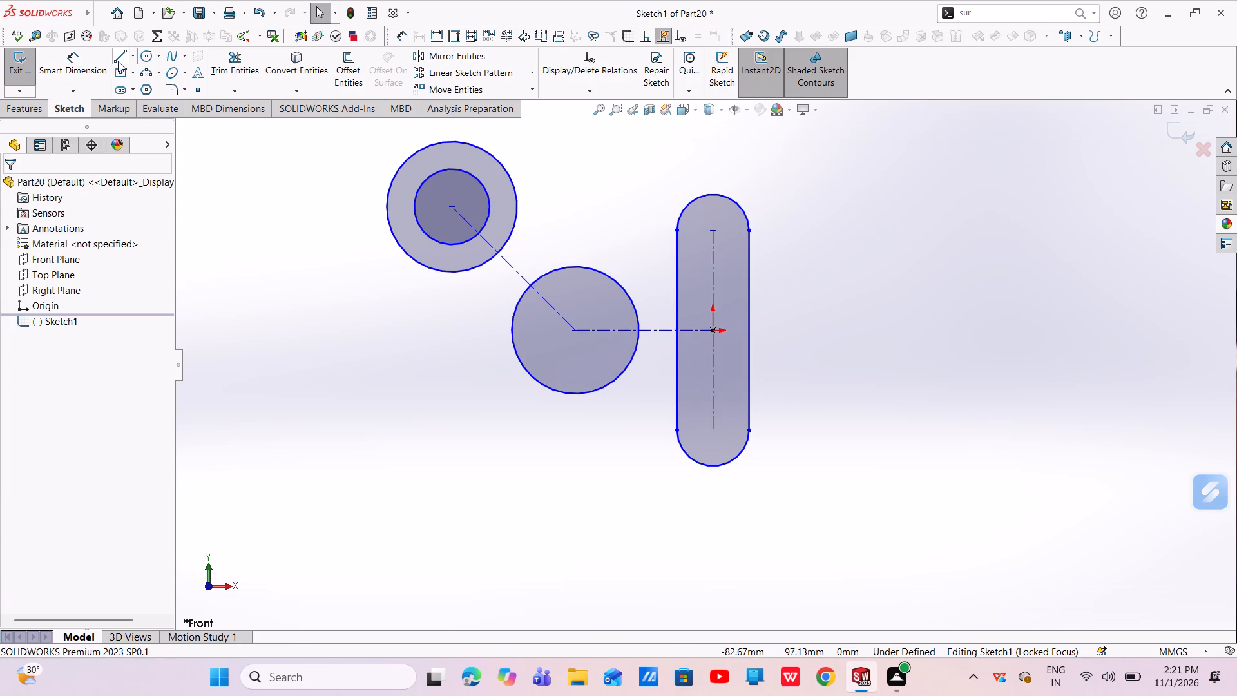
Sketch a smaller vertical centerpoint slot inside the first, centred on the origin, about 17.5 mm wide and 51 mm between arc centres.
click(128, 93)
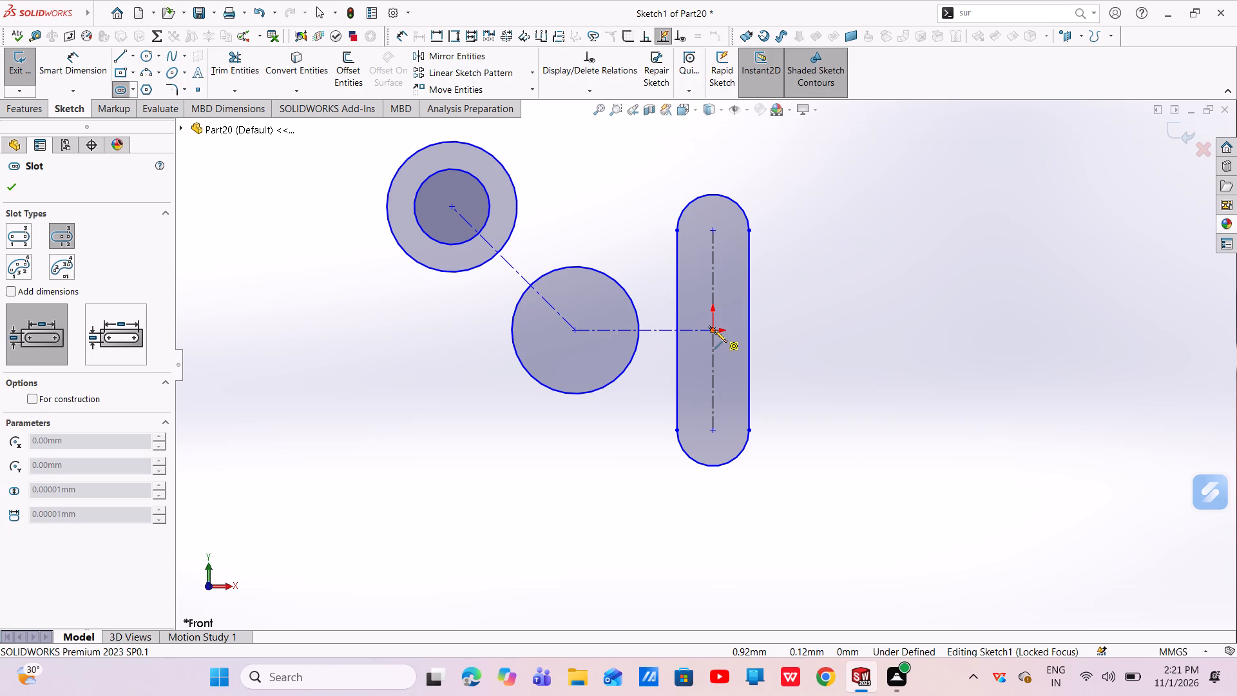
click(712, 329)
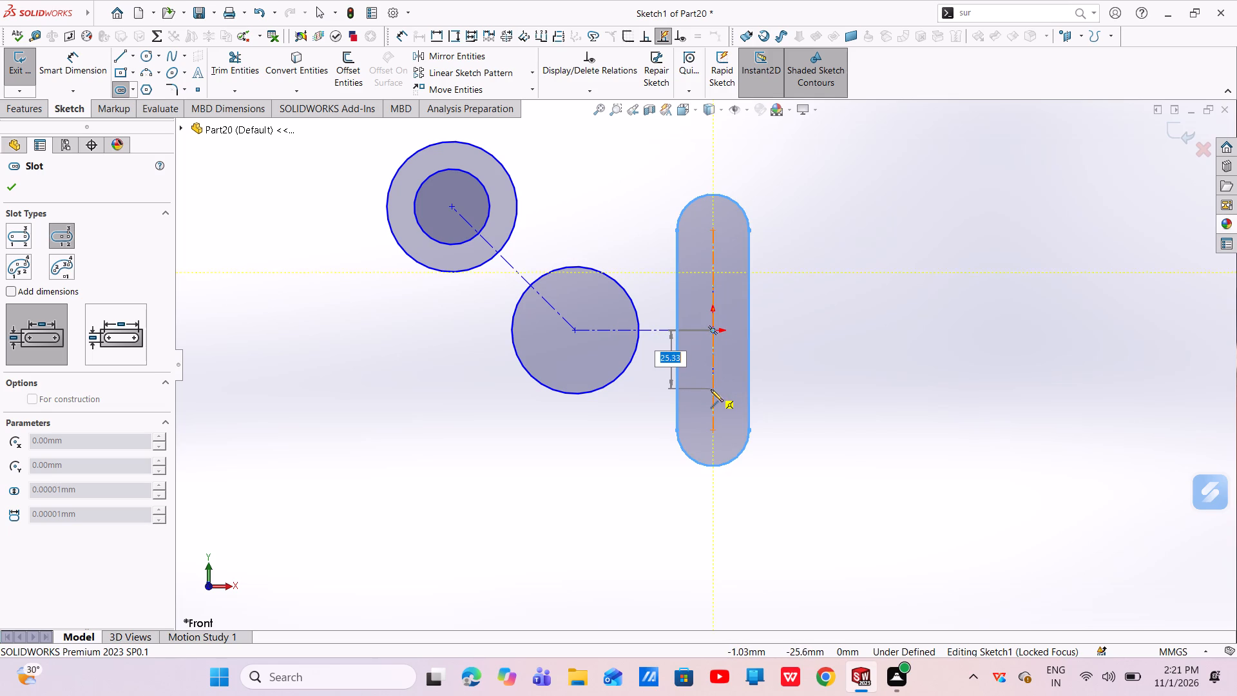
click(711, 389)
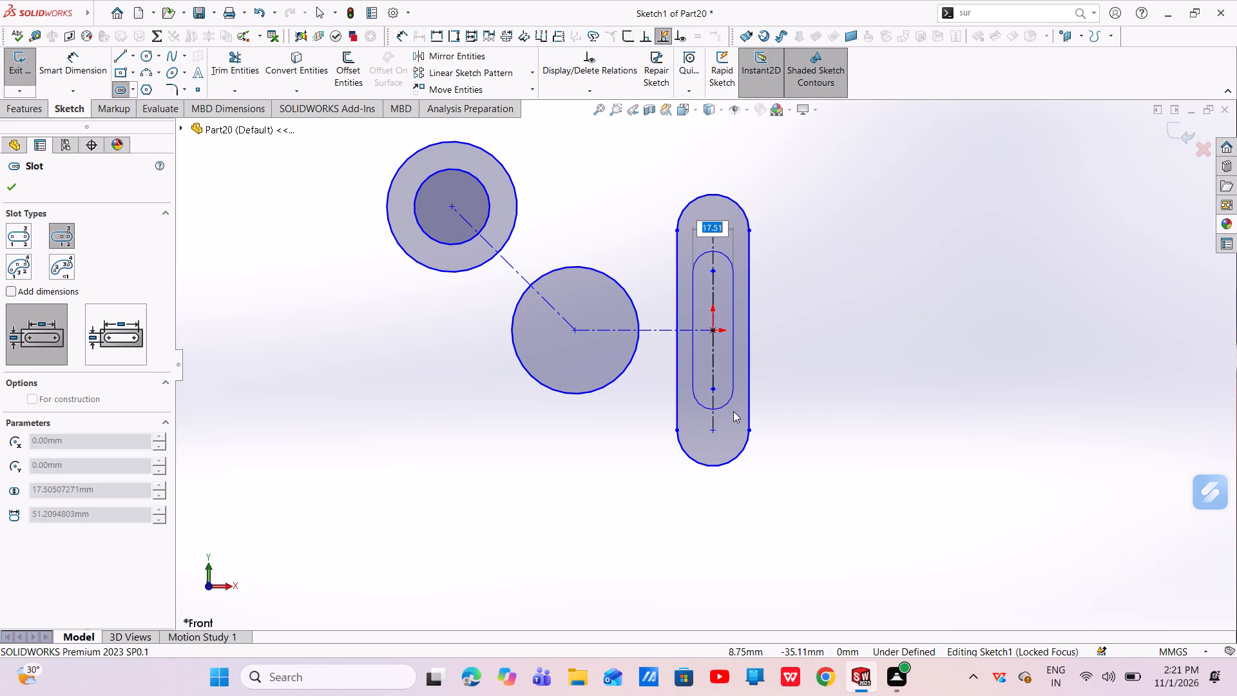
click(733, 411)
right_click(733, 411)
click(740, 420)
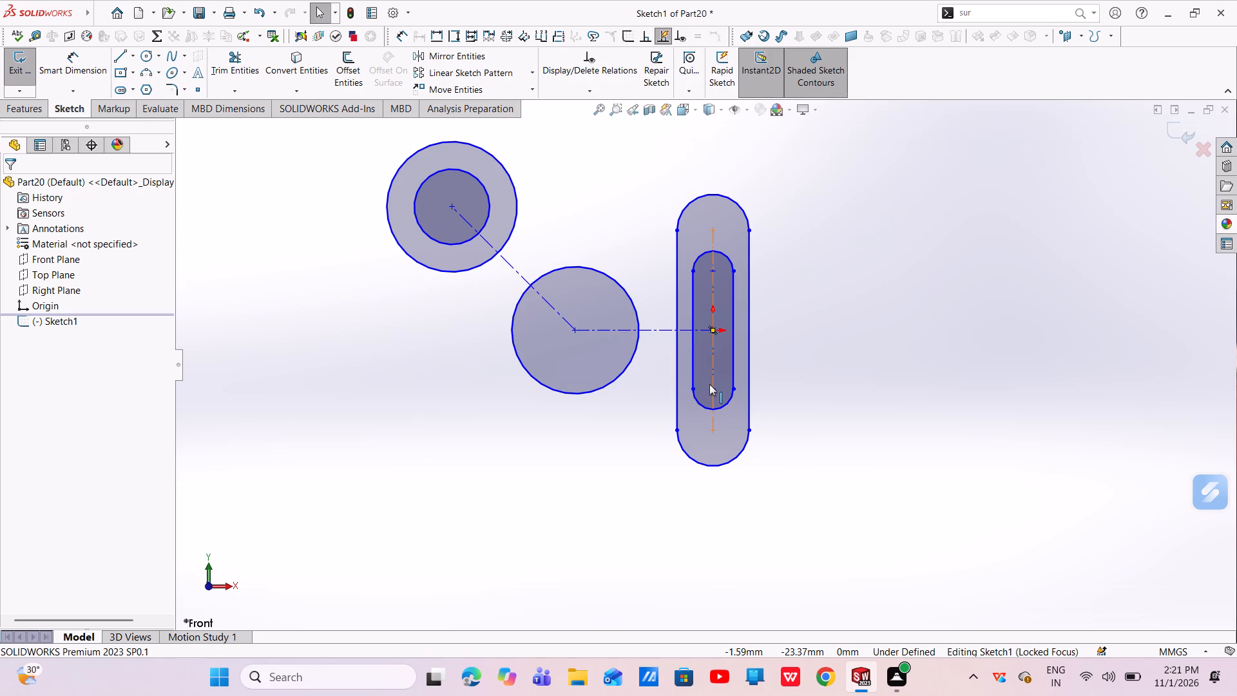
Dimension the horizontal distance from the middle circle's centre to the origin as 50 mm.
click(84, 59)
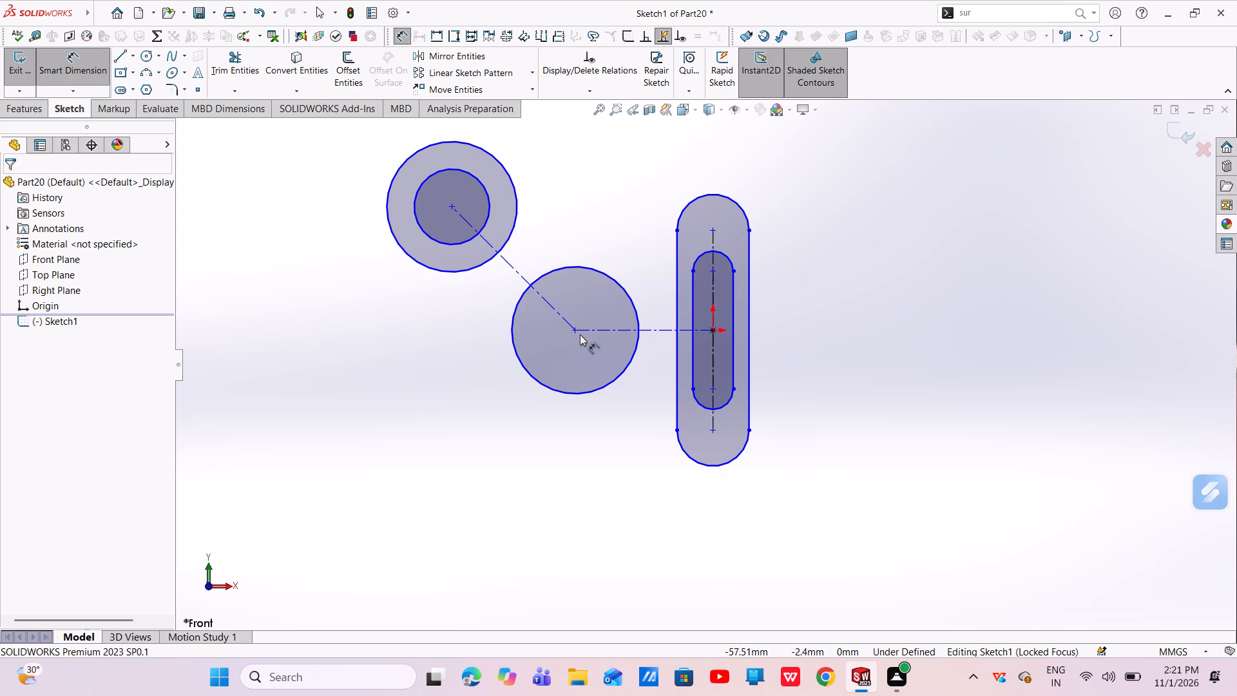
click(577, 331)
click(714, 330)
click(642, 515)
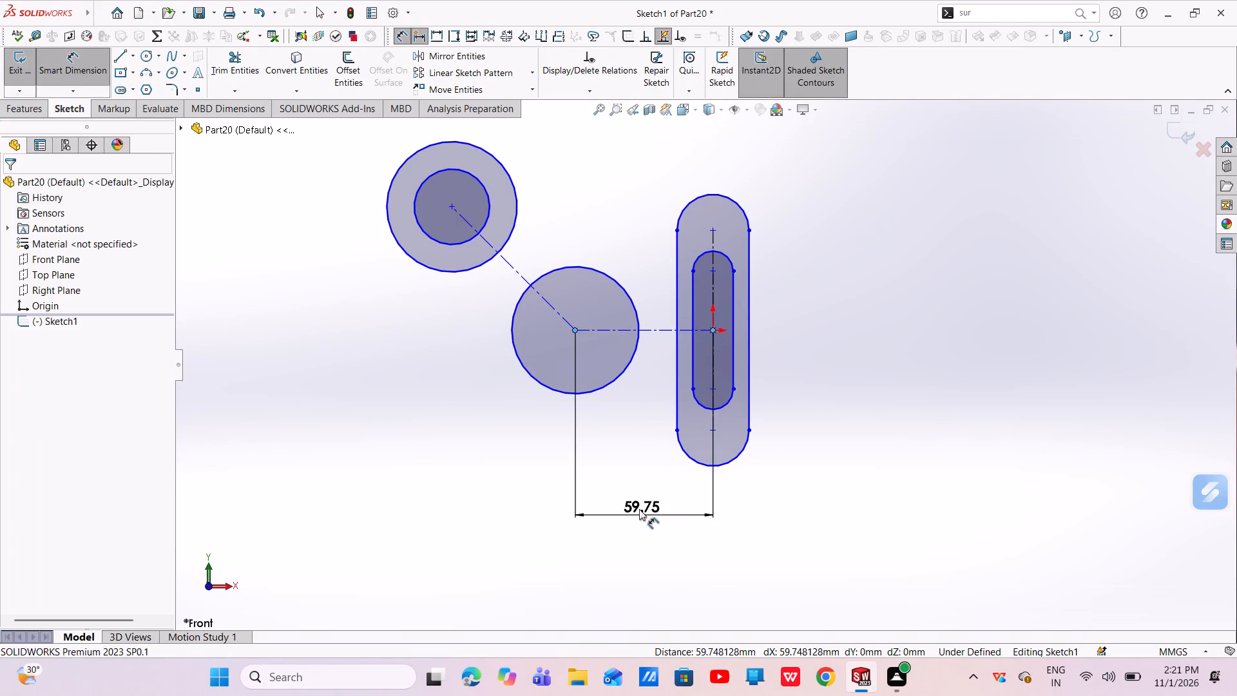
key(BackSpace)
text(50)
key(Return)
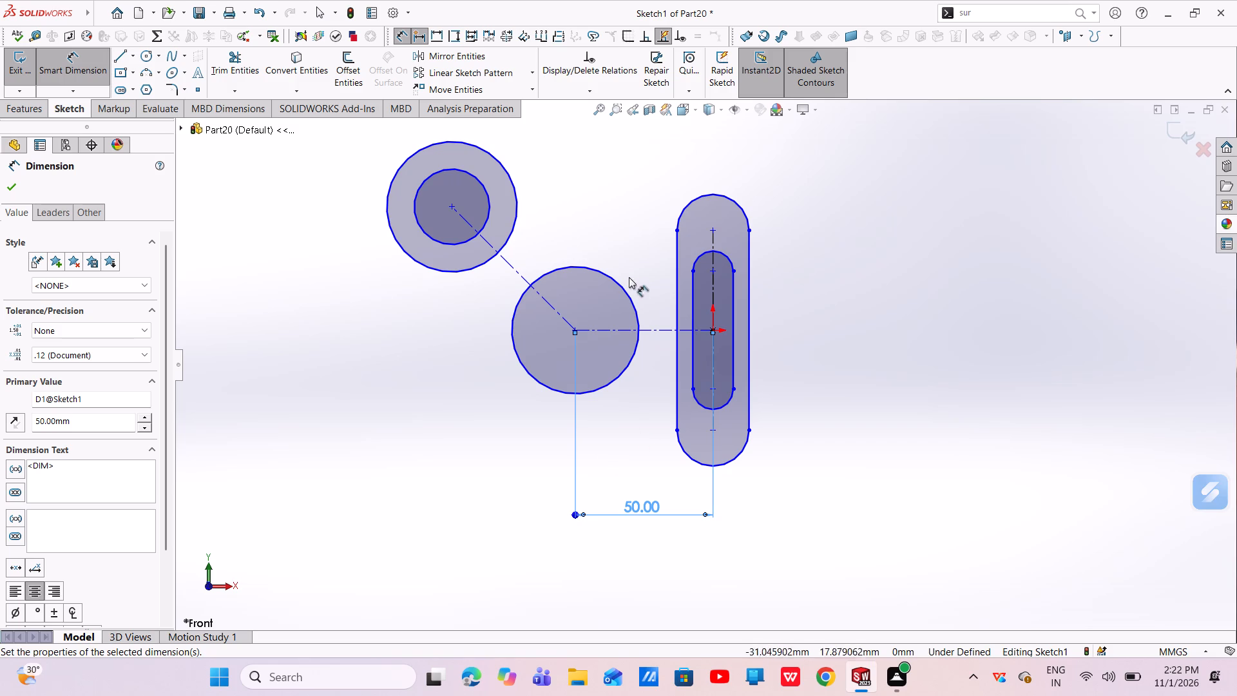
Dimension the horizontal distance from the concentric circles' centre to the origin as 100 mm.
click(454, 208)
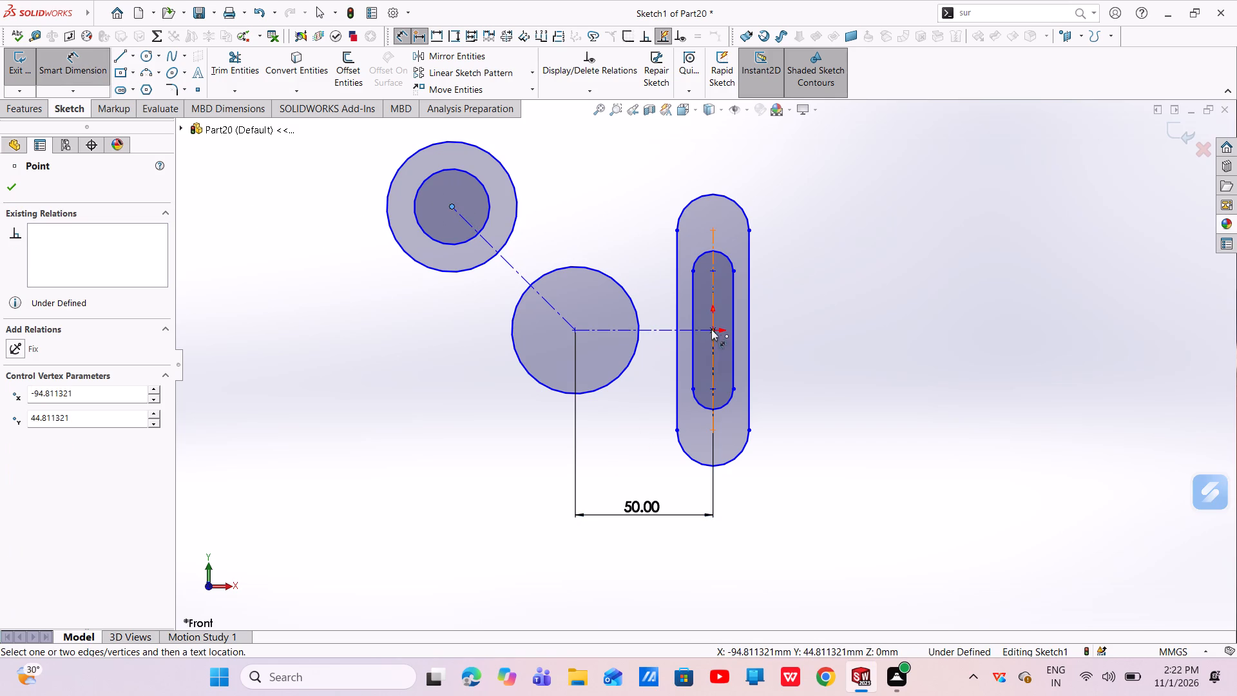
click(711, 329)
click(707, 559)
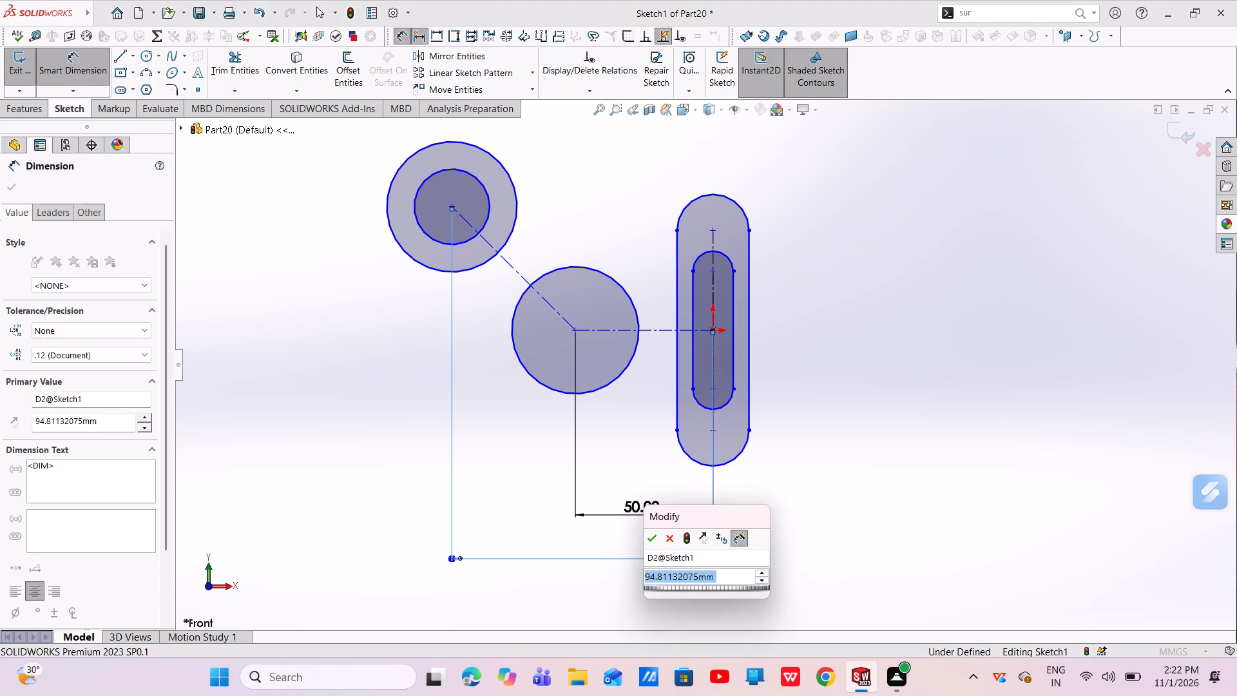
key(BackSpace)
key(1)
text(00)
key(Return)
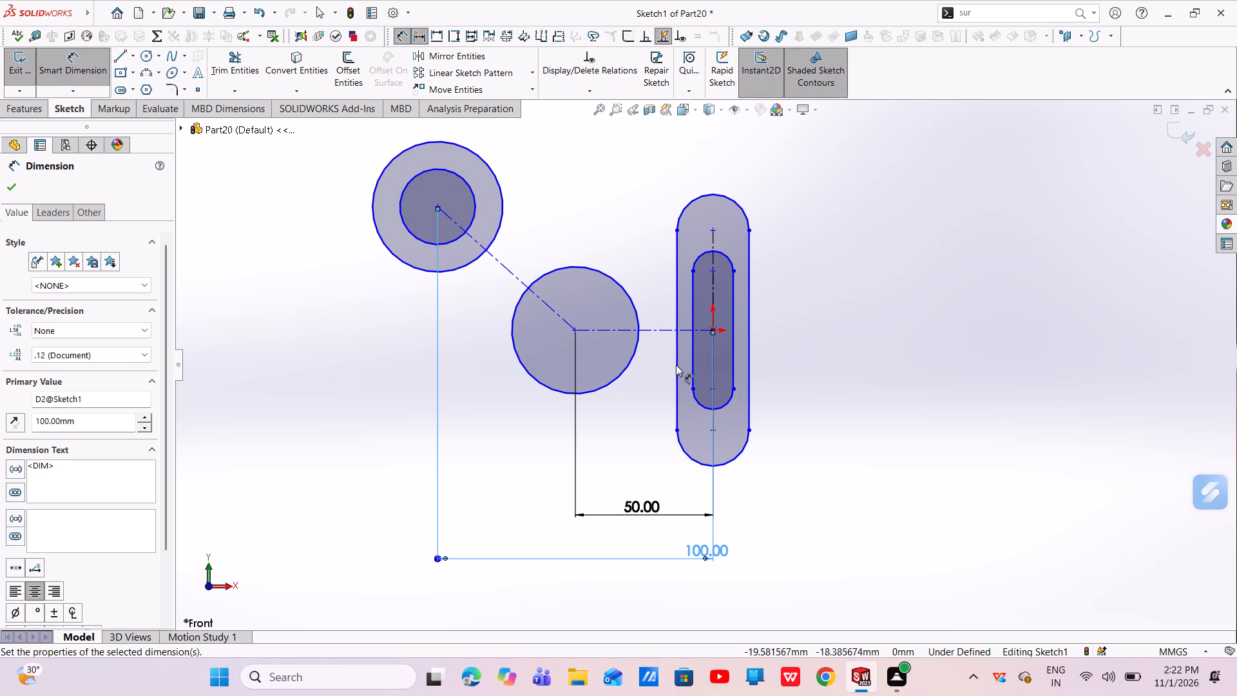
Dimension the inner slot's distance between arc centres as 25 mm.
scroll(712, 328, down, 5)
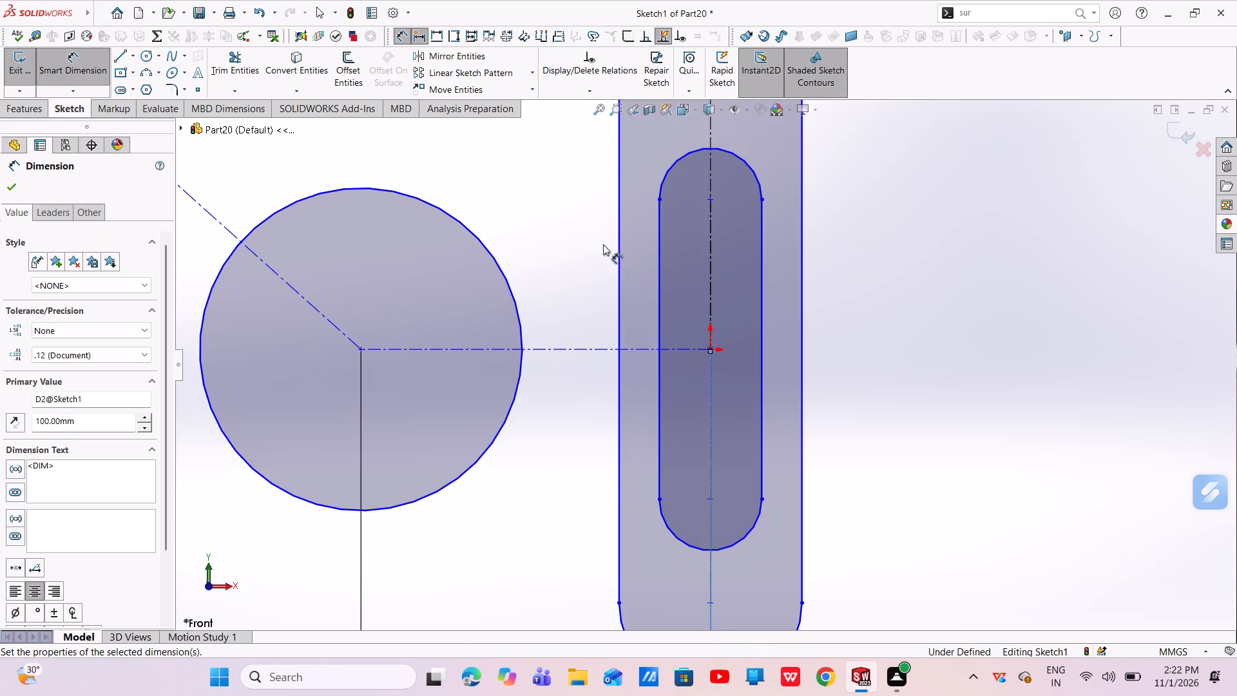
click(713, 200)
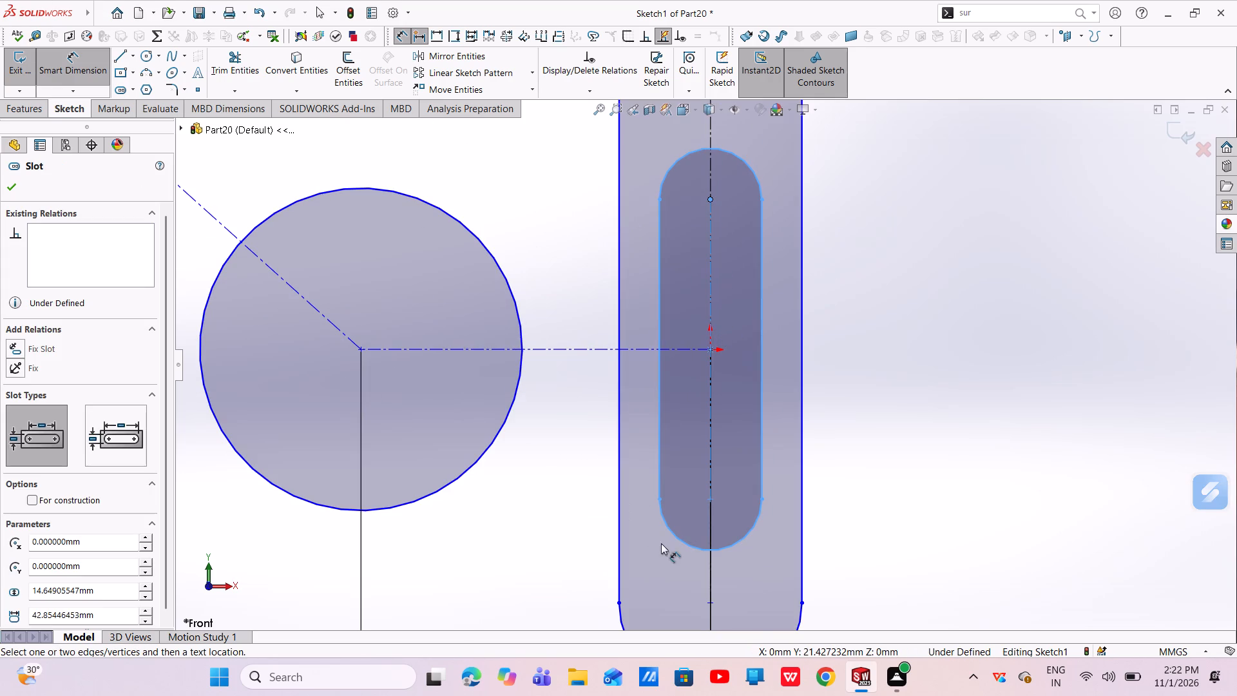
click(707, 500)
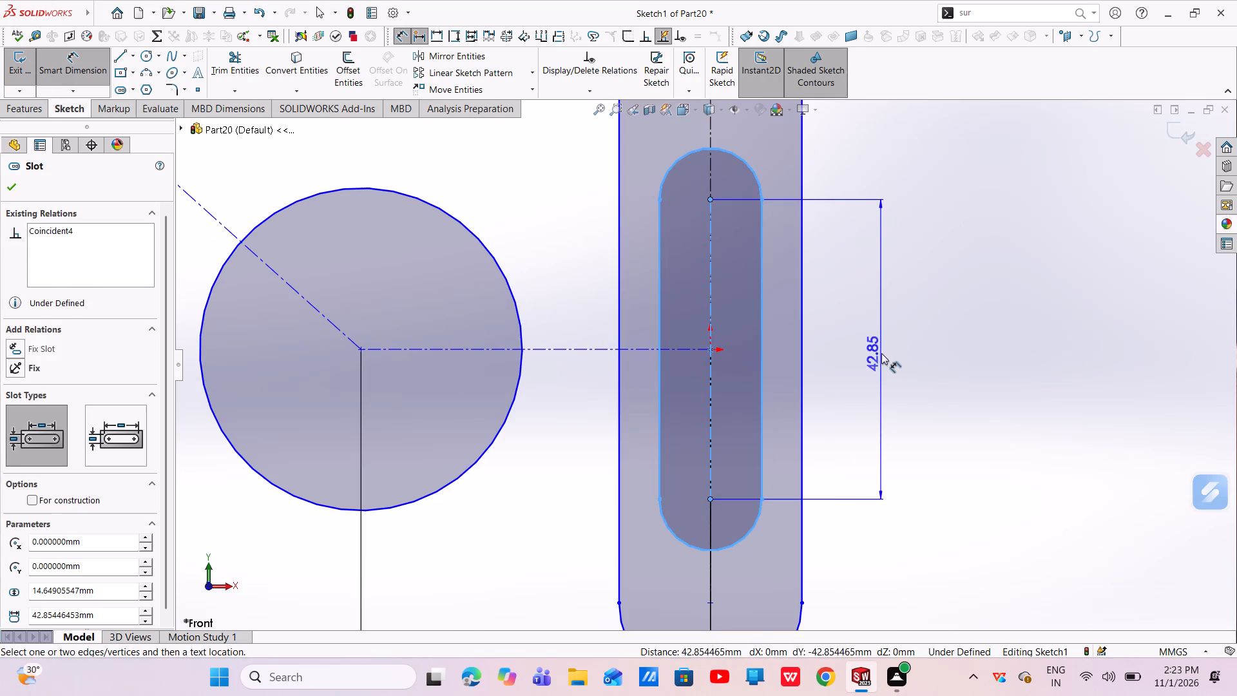
click(881, 353)
key(BackSpace)
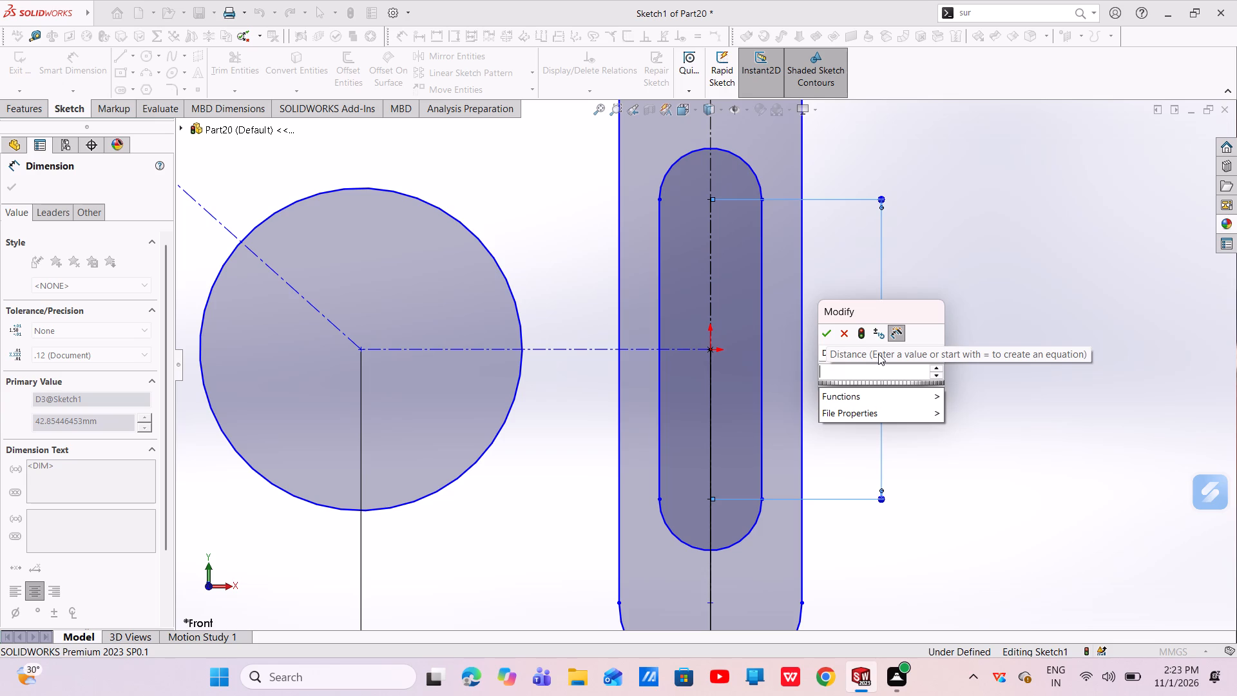
text(25)
key(Return)
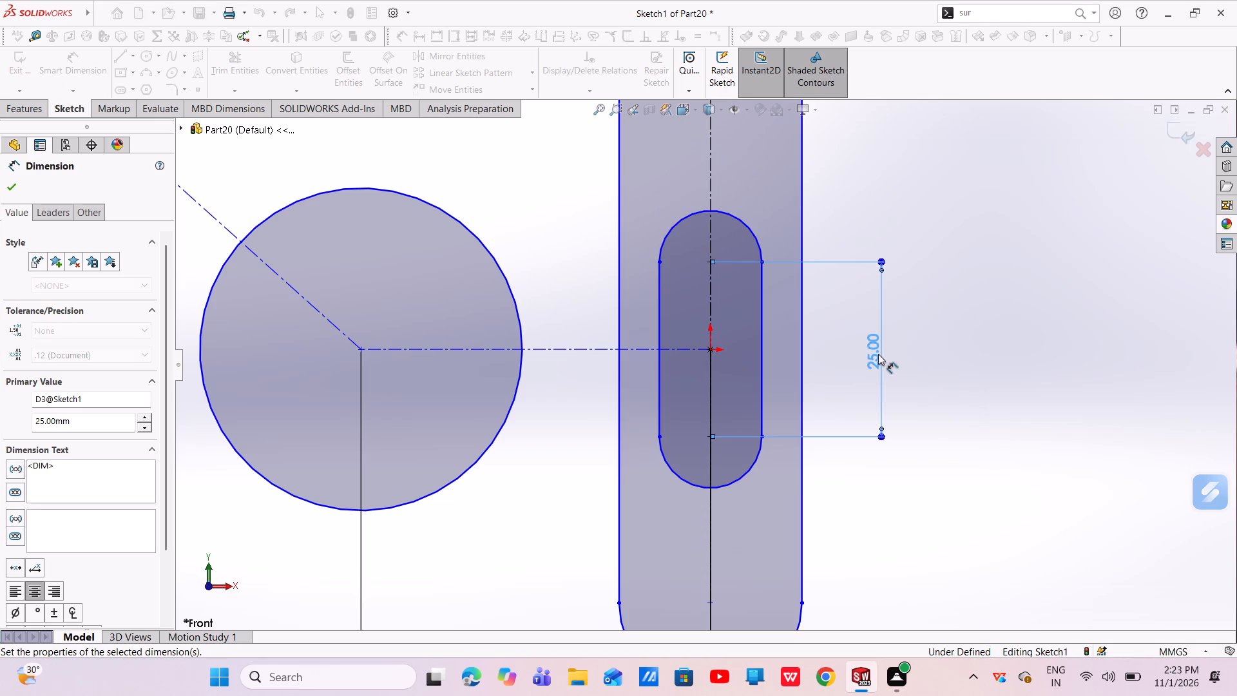
Dimension the outer slot's upper end arc with a 10 mm radius.
scroll(789, 369, up, 2)
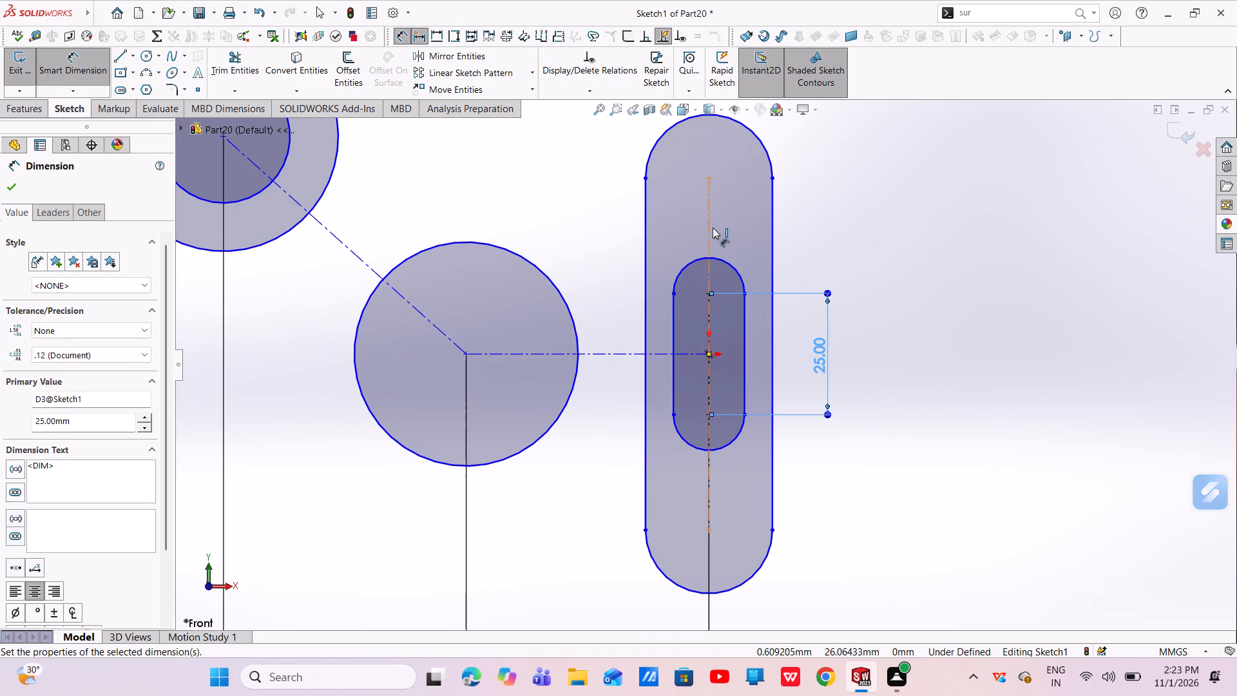
scroll(691, 241, up, 2)
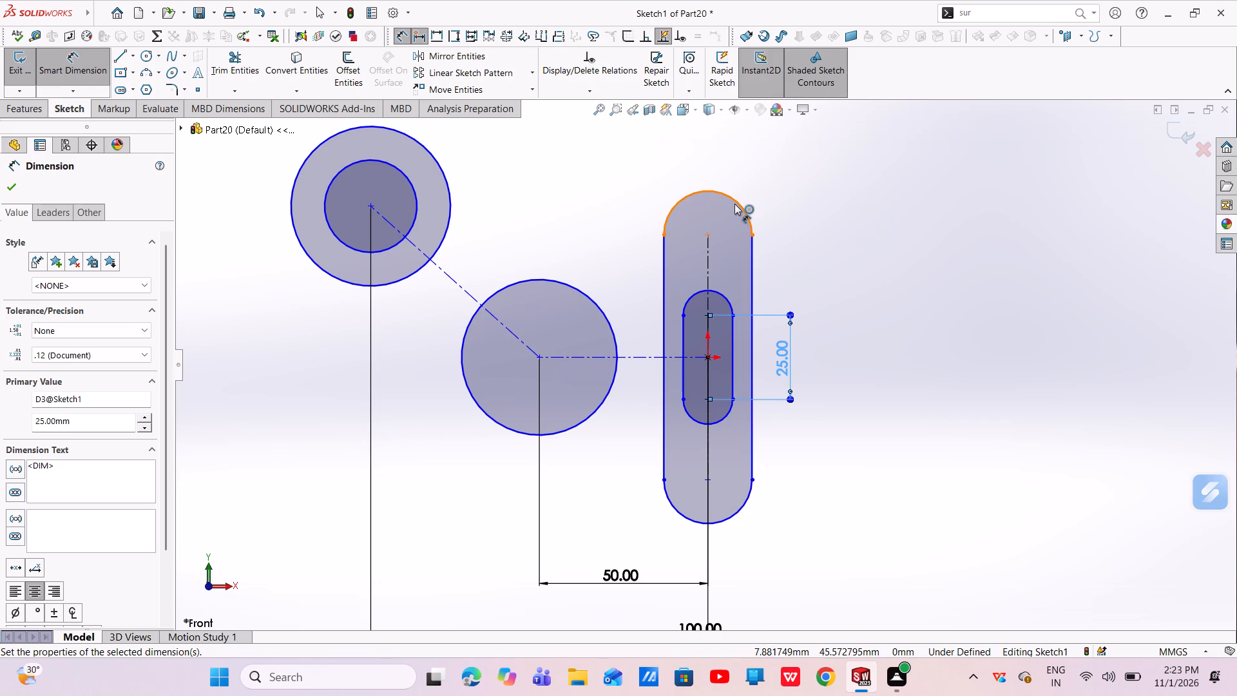
click(736, 203)
click(816, 184)
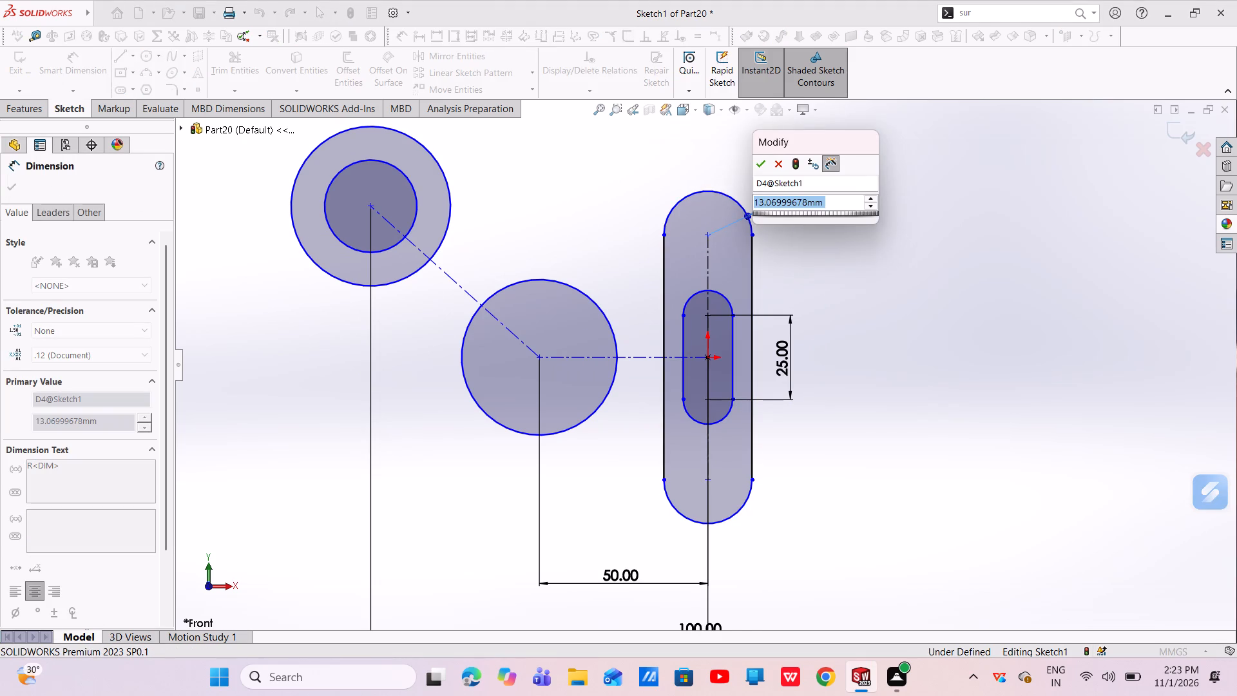
key(BackSpace)
text(10)
key(Return)
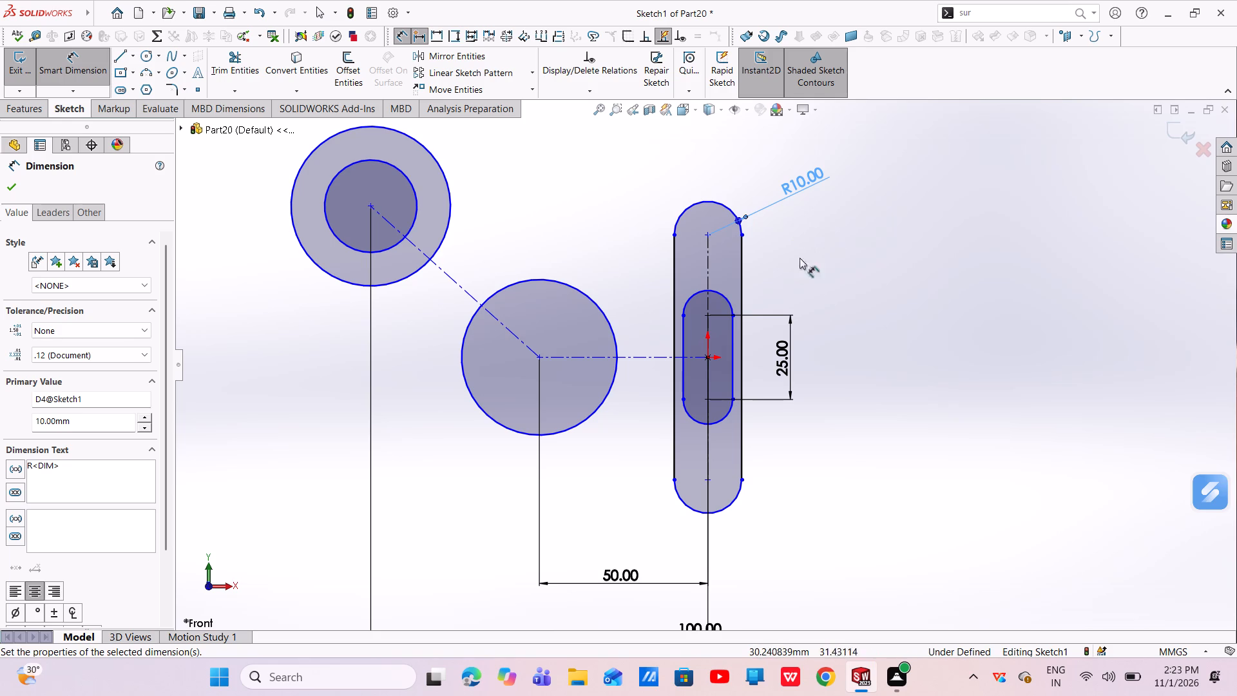
Dimension the inner slot's upper end arc with a 4.5 mm radius.
click(716, 289)
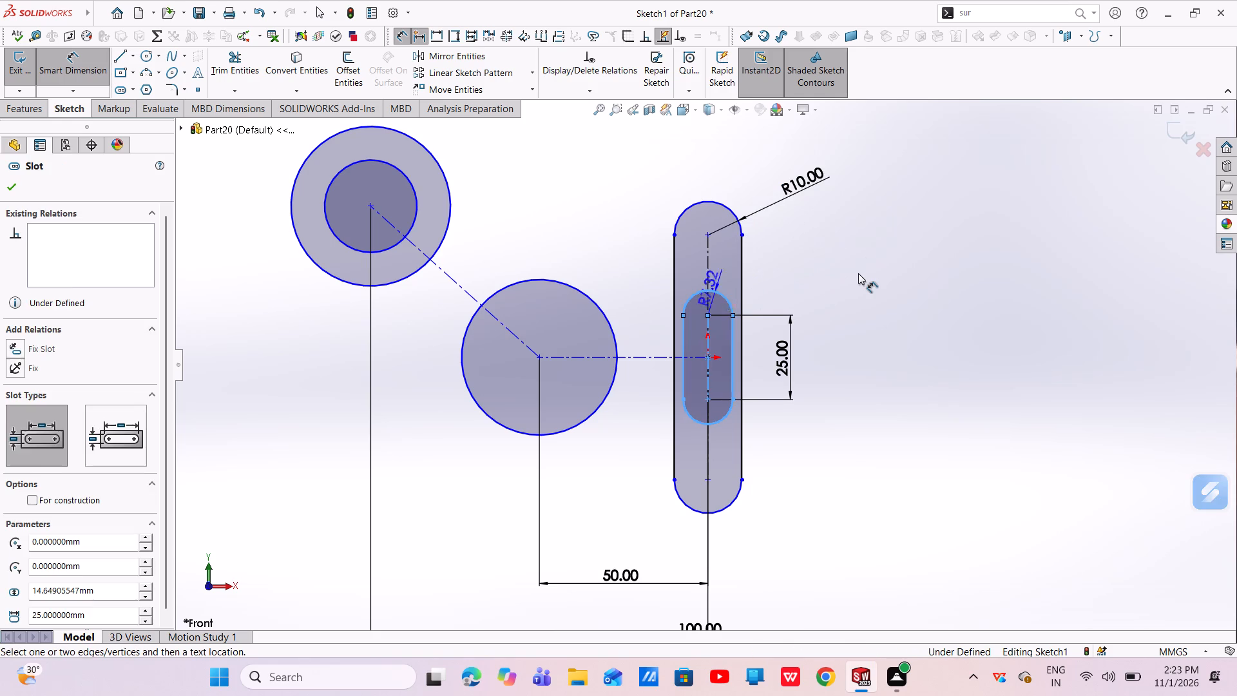
click(858, 273)
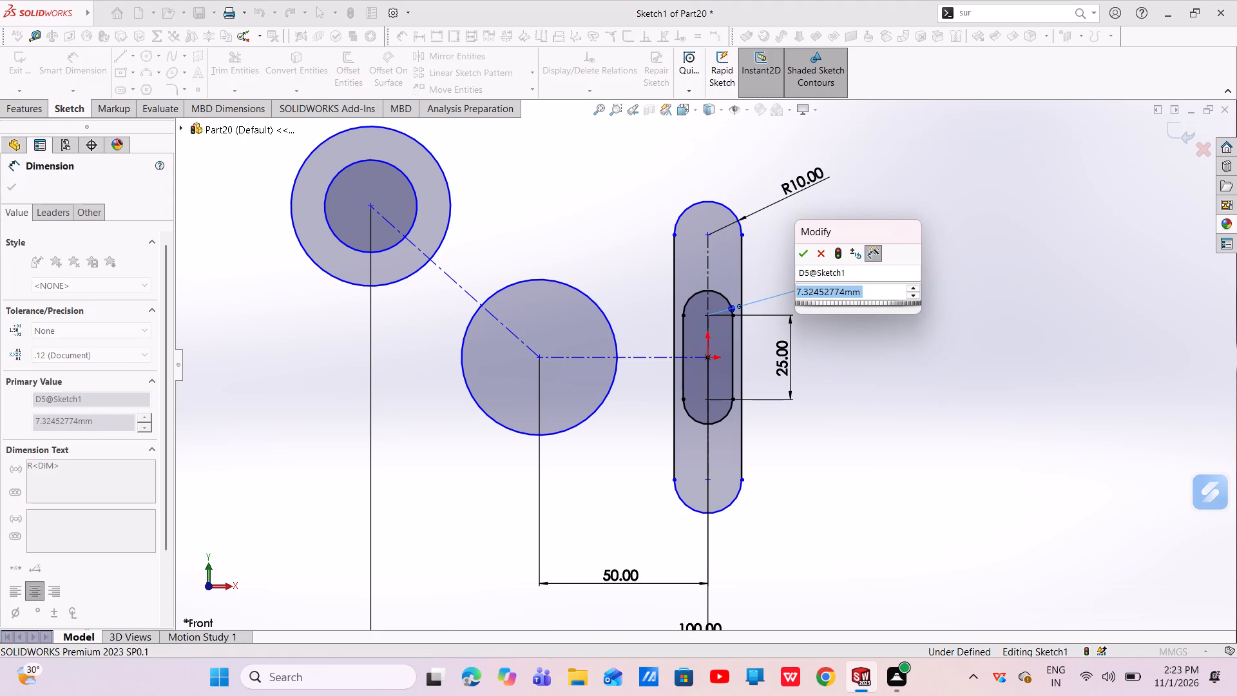
key(BackSpace)
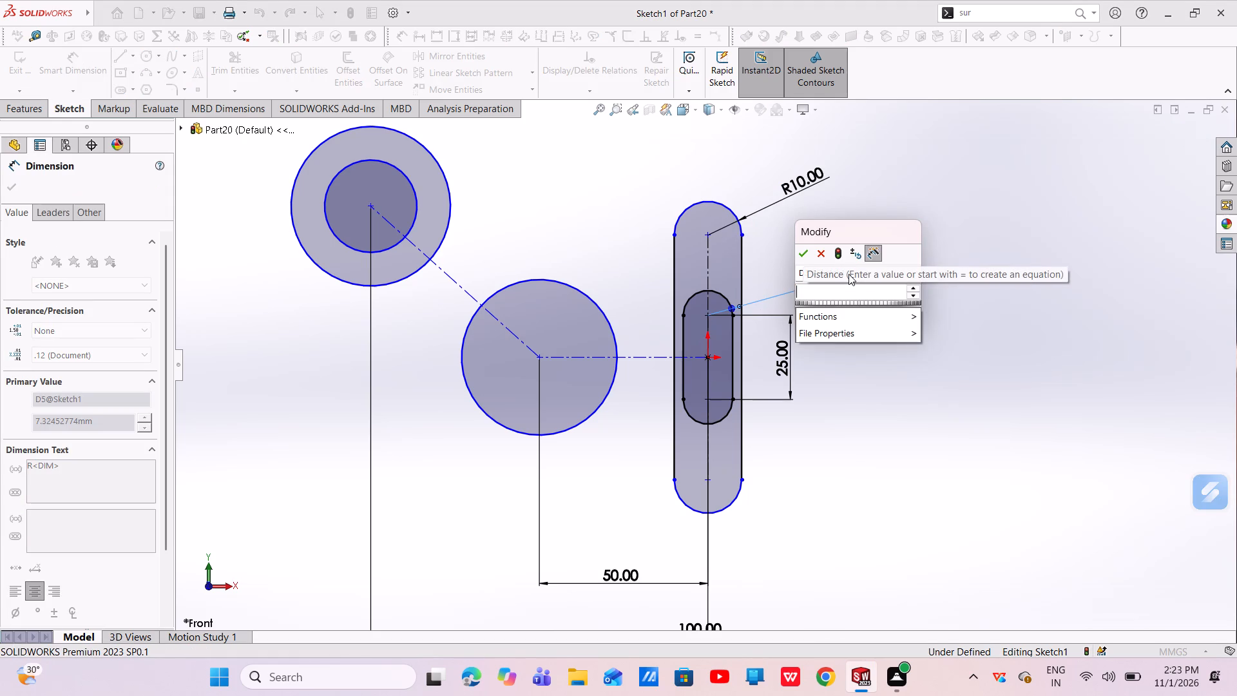
text(4.5)
key(Return)
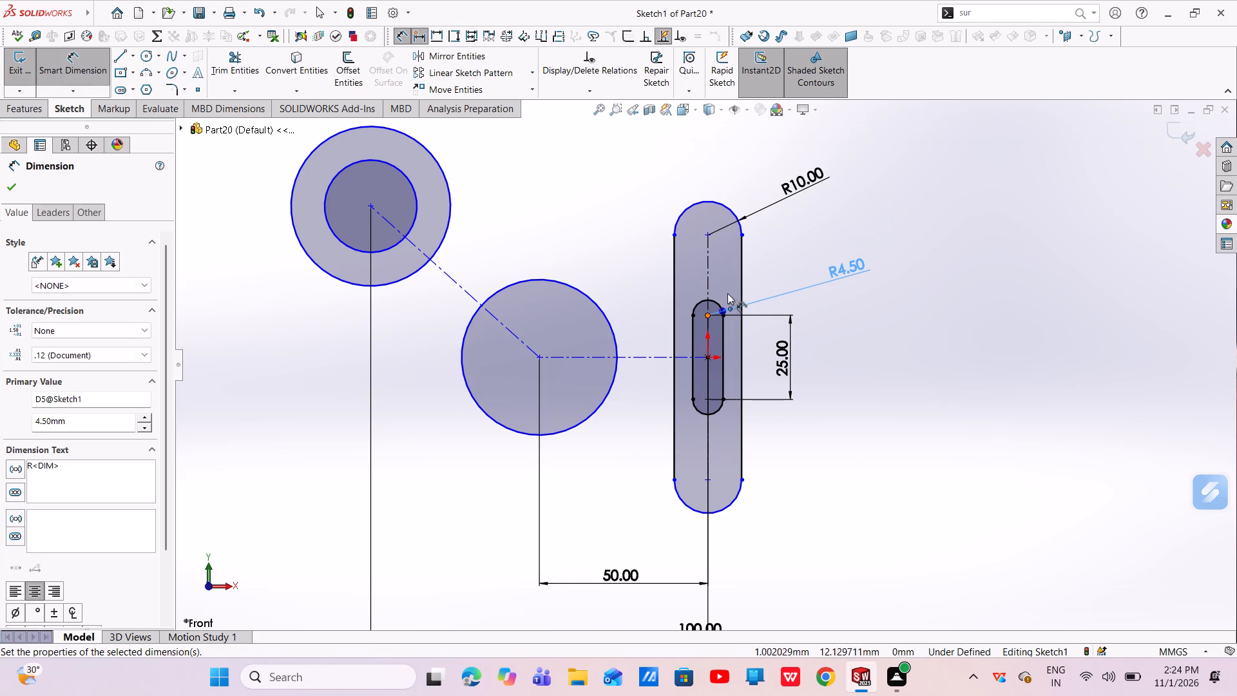
Dimension the outer slot's distance between arc centres as 25 mm and finish dimensioning.
click(709, 276)
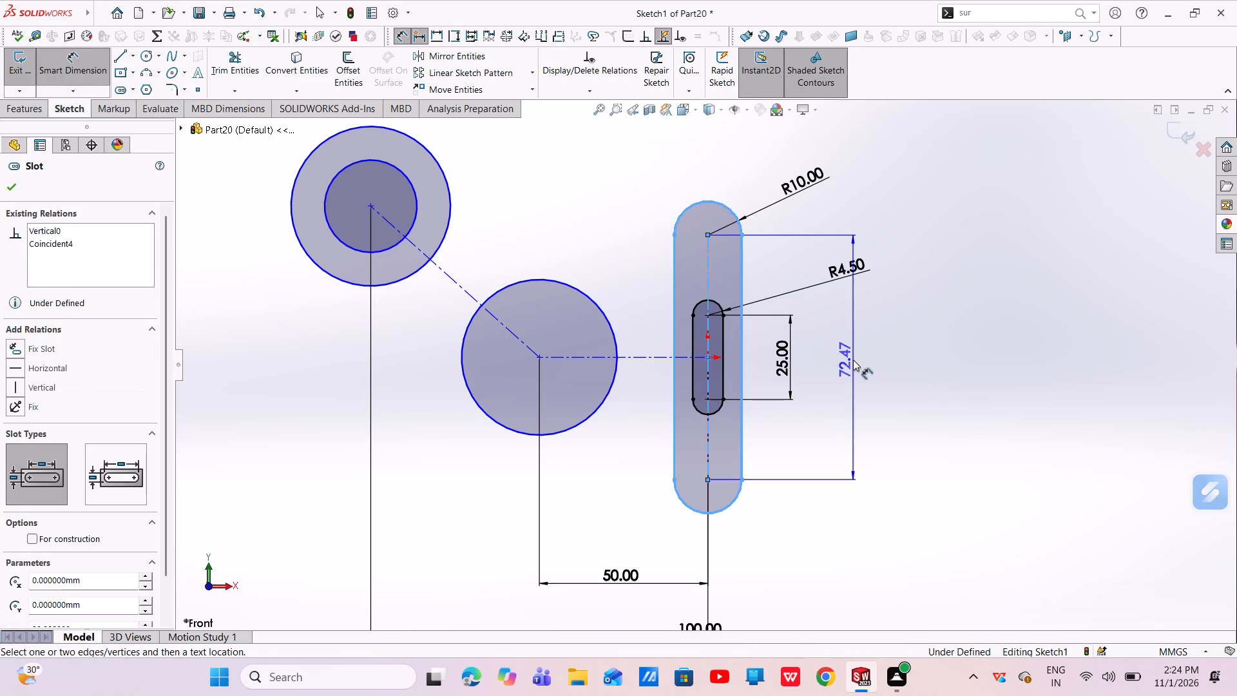
click(853, 360)
key(BackSpace)
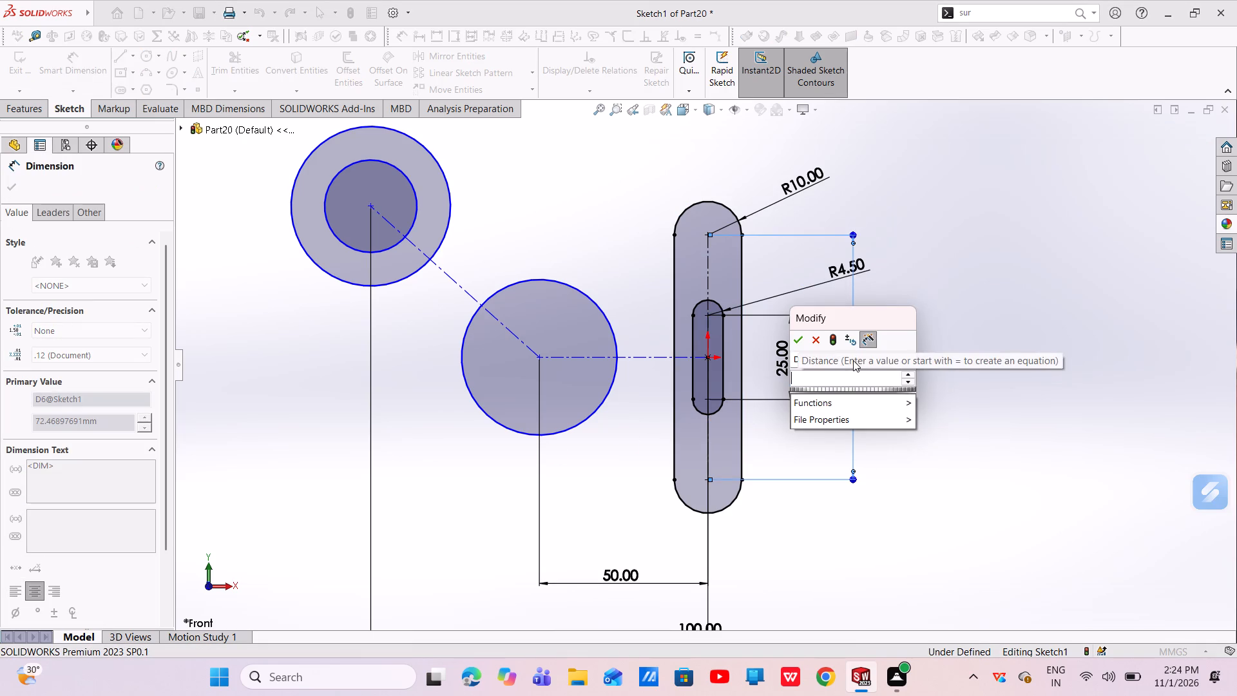
text(25)
key(Return)
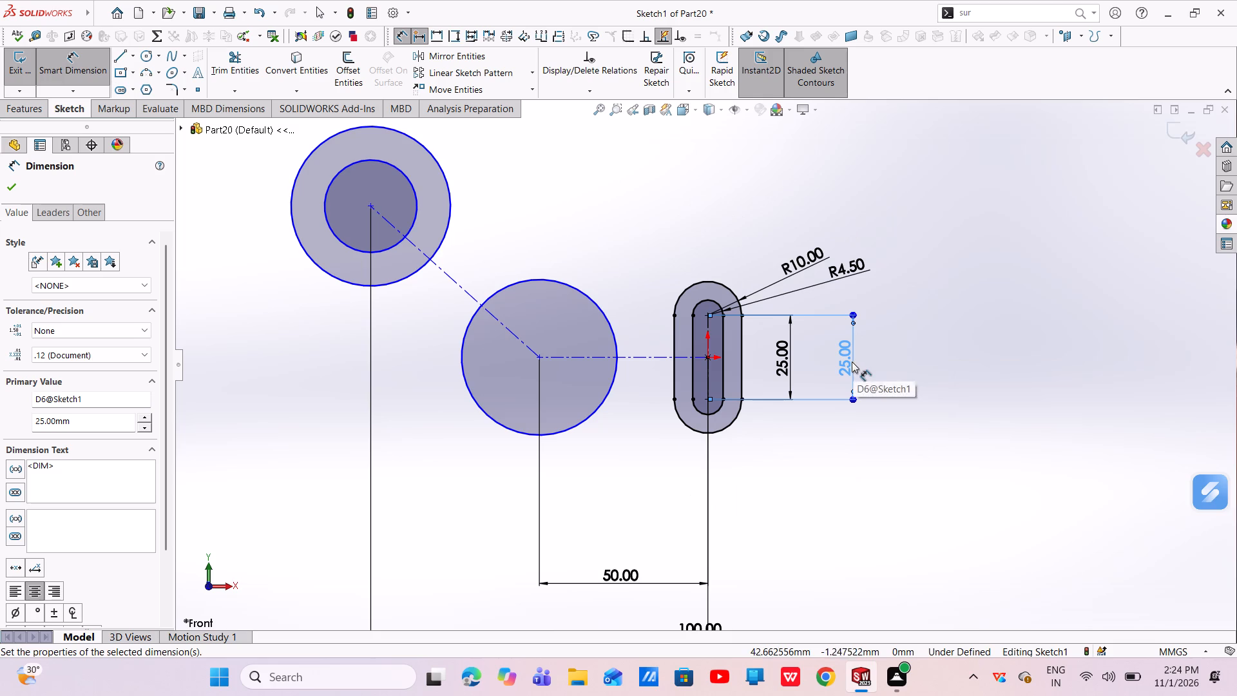
right_click(928, 383)
click(954, 426)
scroll(841, 347, up, 2)
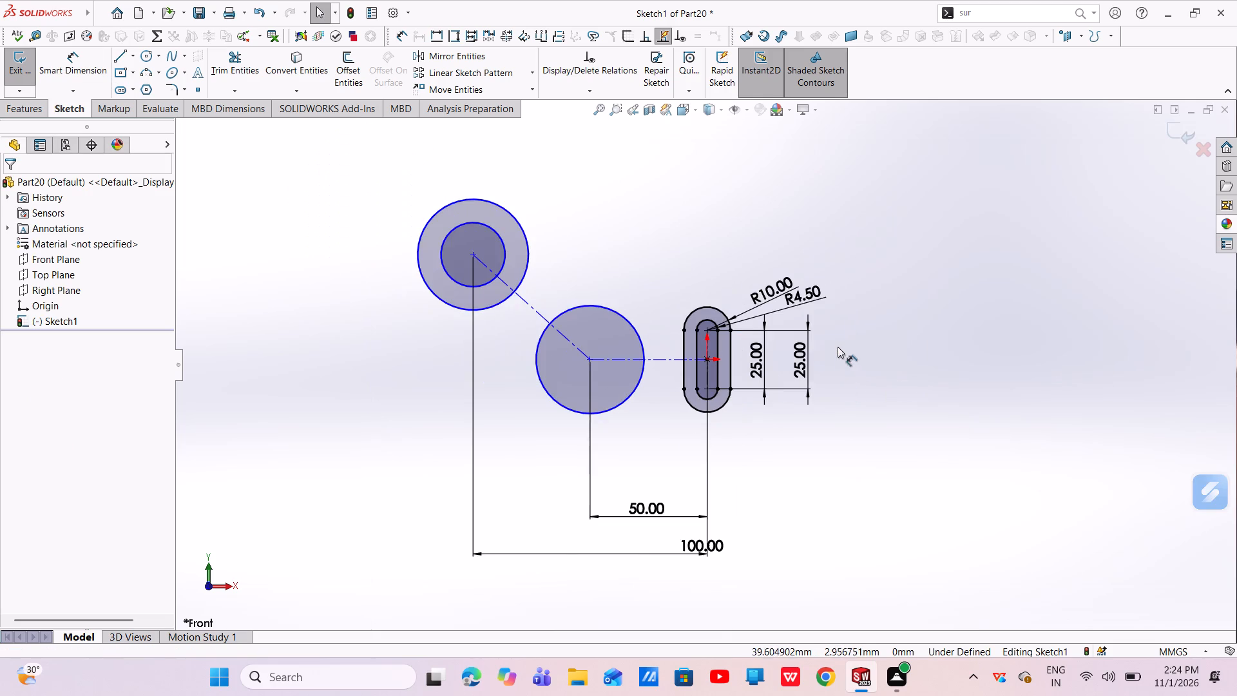
scroll(733, 343, down, 4)
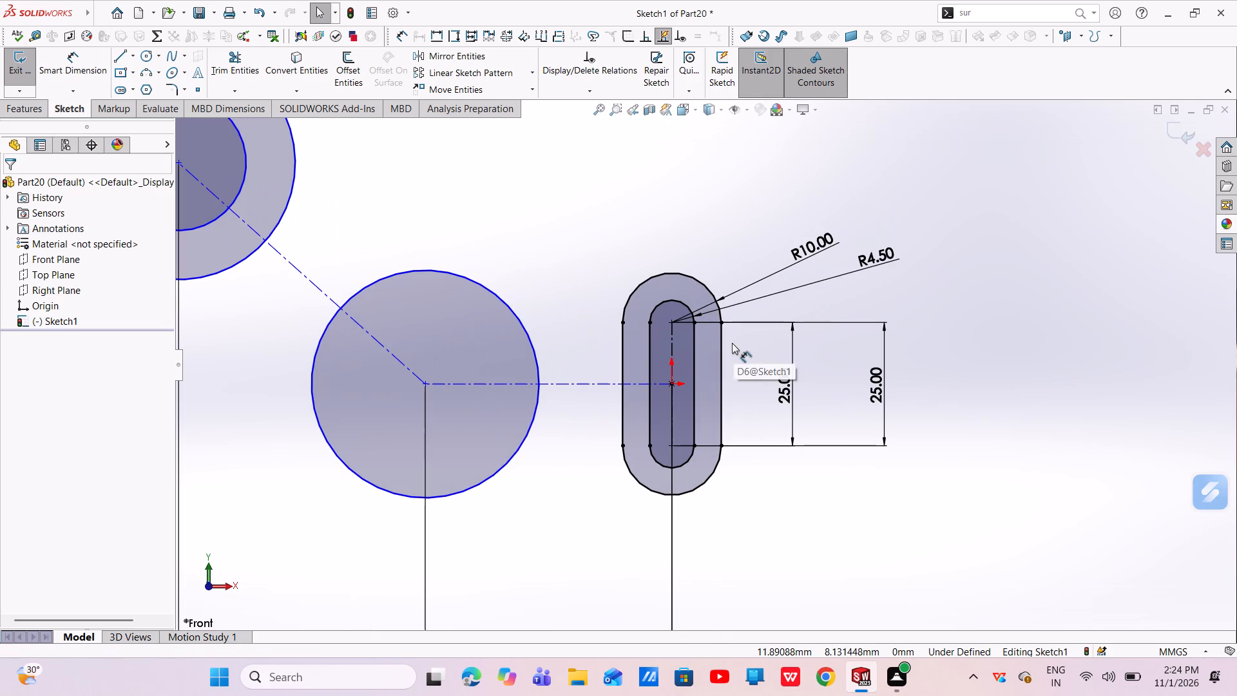
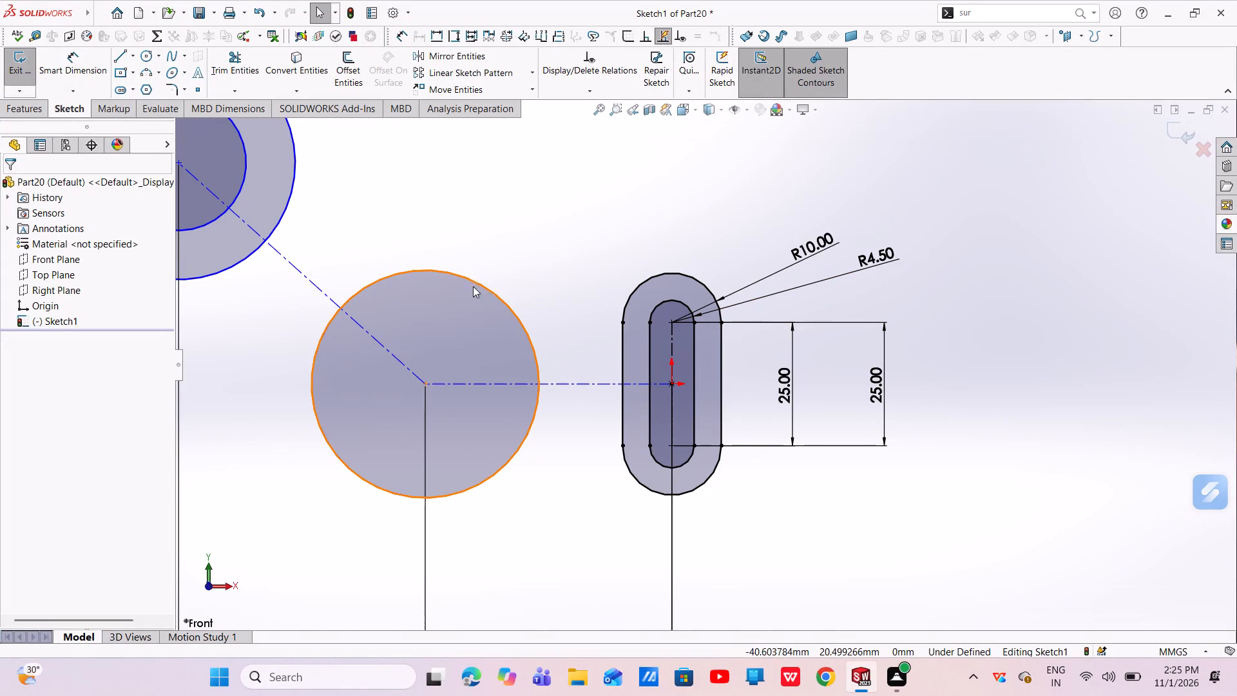
Sketch a circle about 28.8 mm in diameter concentric with and inside the middle circle.
scroll(477, 295, up, 2)
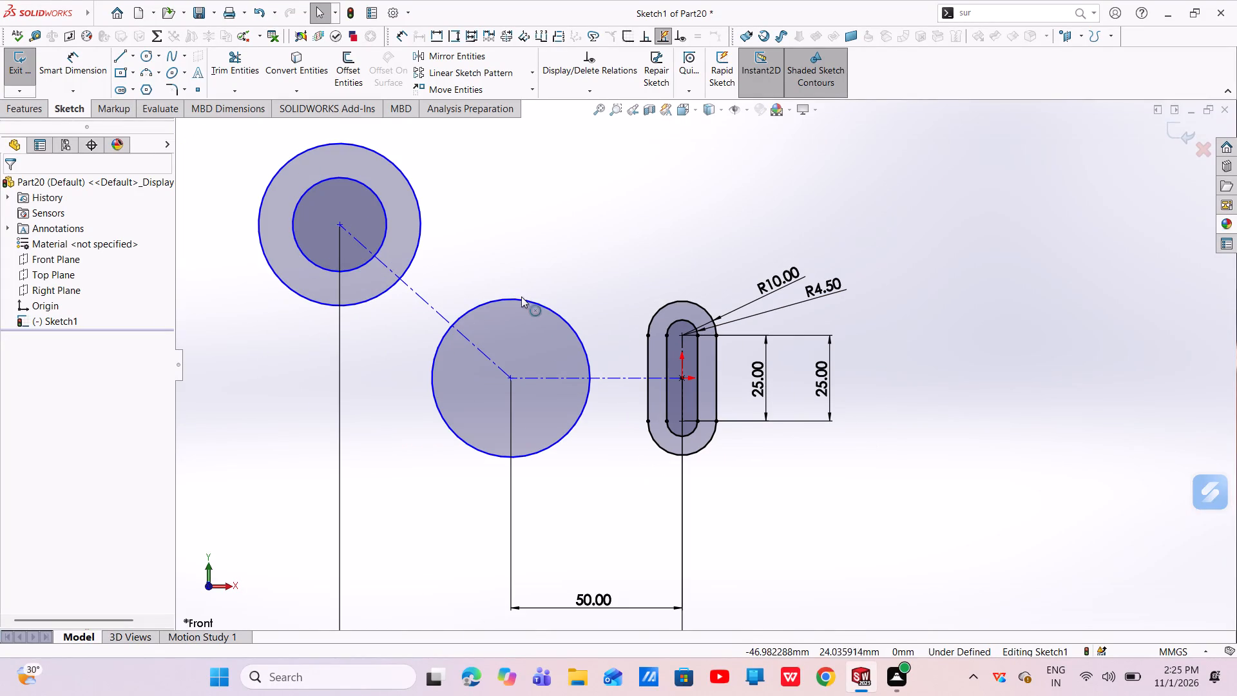
click(523, 302)
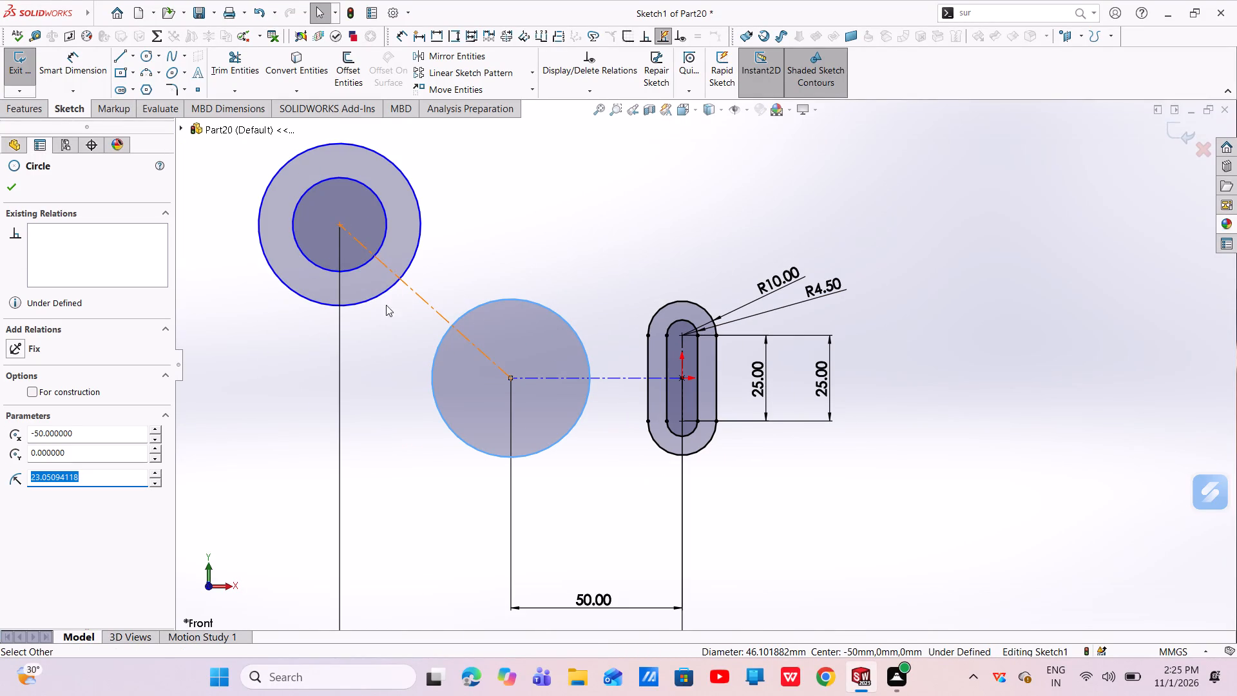
click(301, 338)
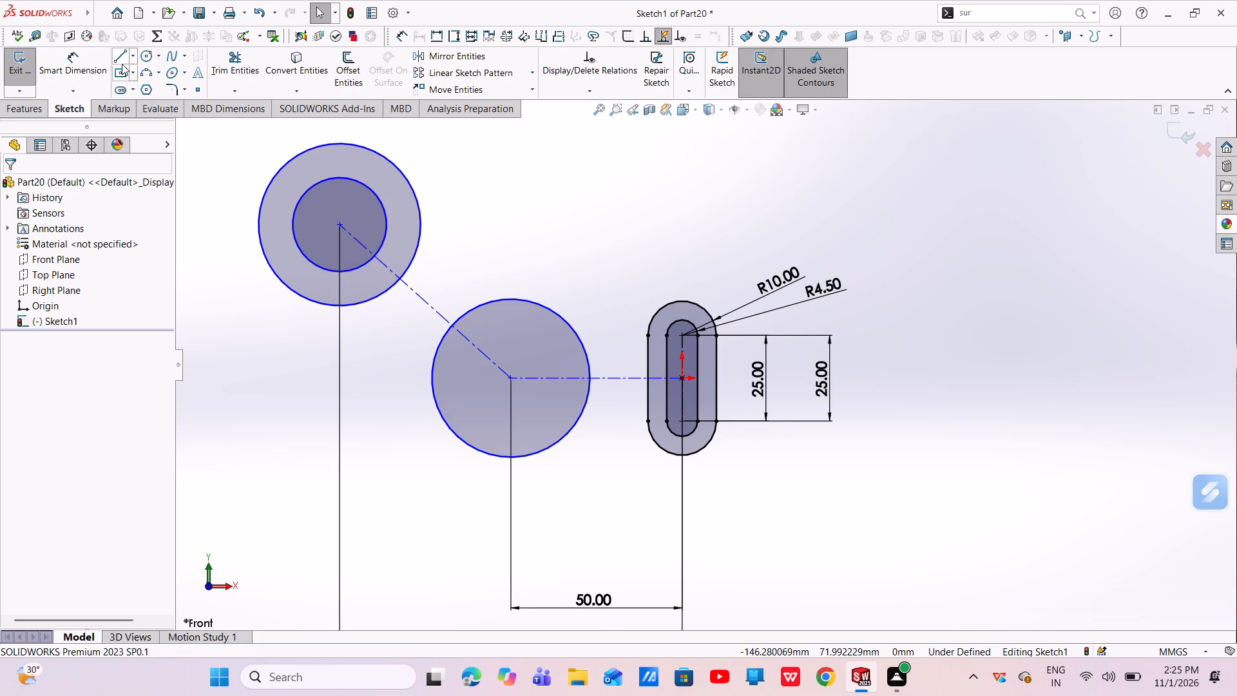
click(144, 58)
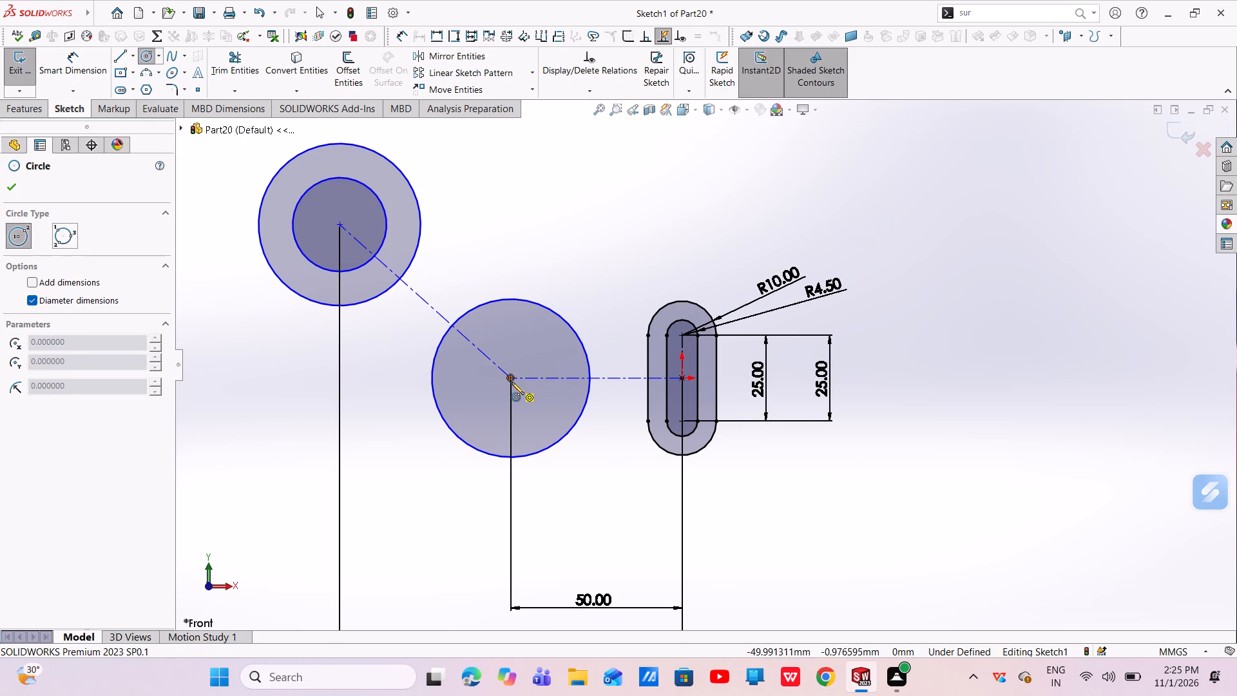
click(512, 380)
click(546, 413)
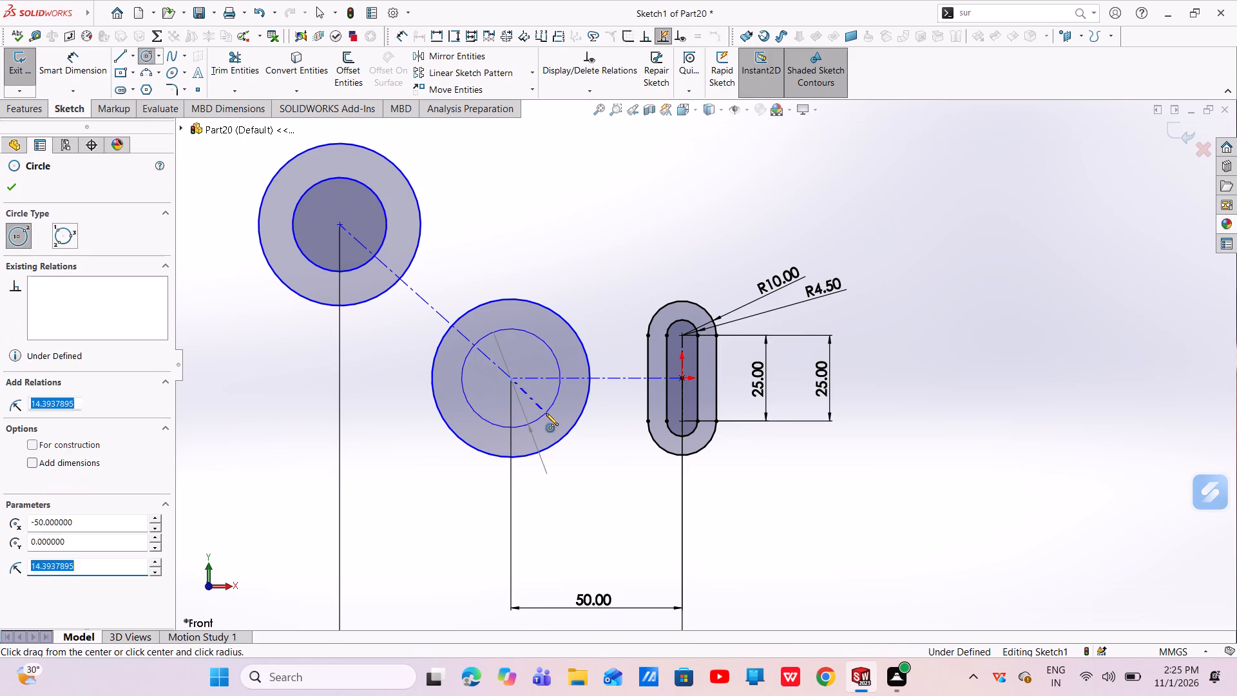
right_click(546, 413)
click(563, 425)
Dimension the middle outer circle with a 40 mm diameter.
click(82, 55)
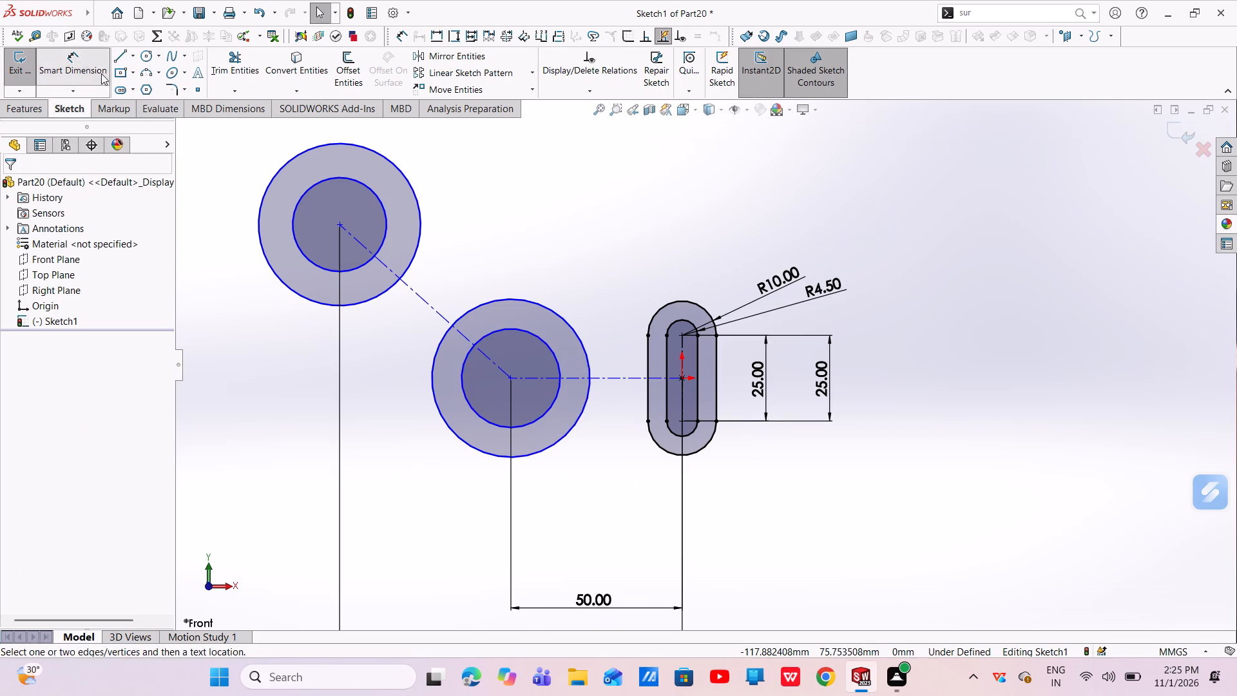
click(570, 325)
click(593, 266)
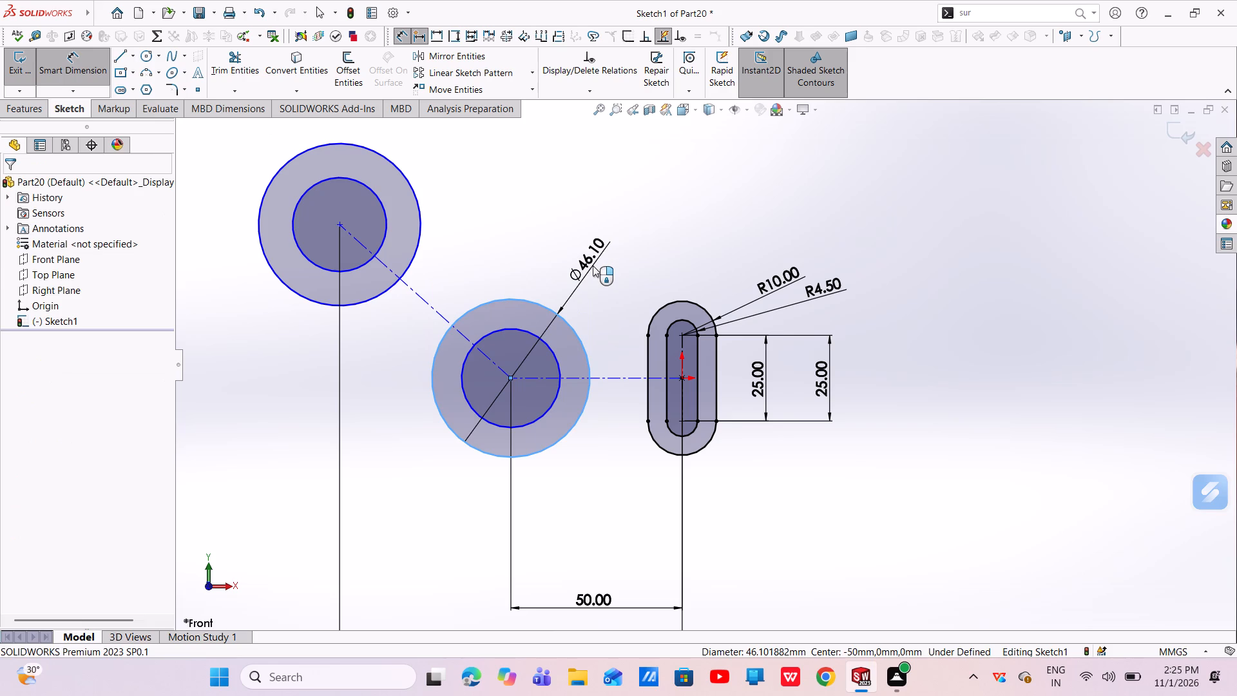
key(BackSpace)
text(40)
key(Return)
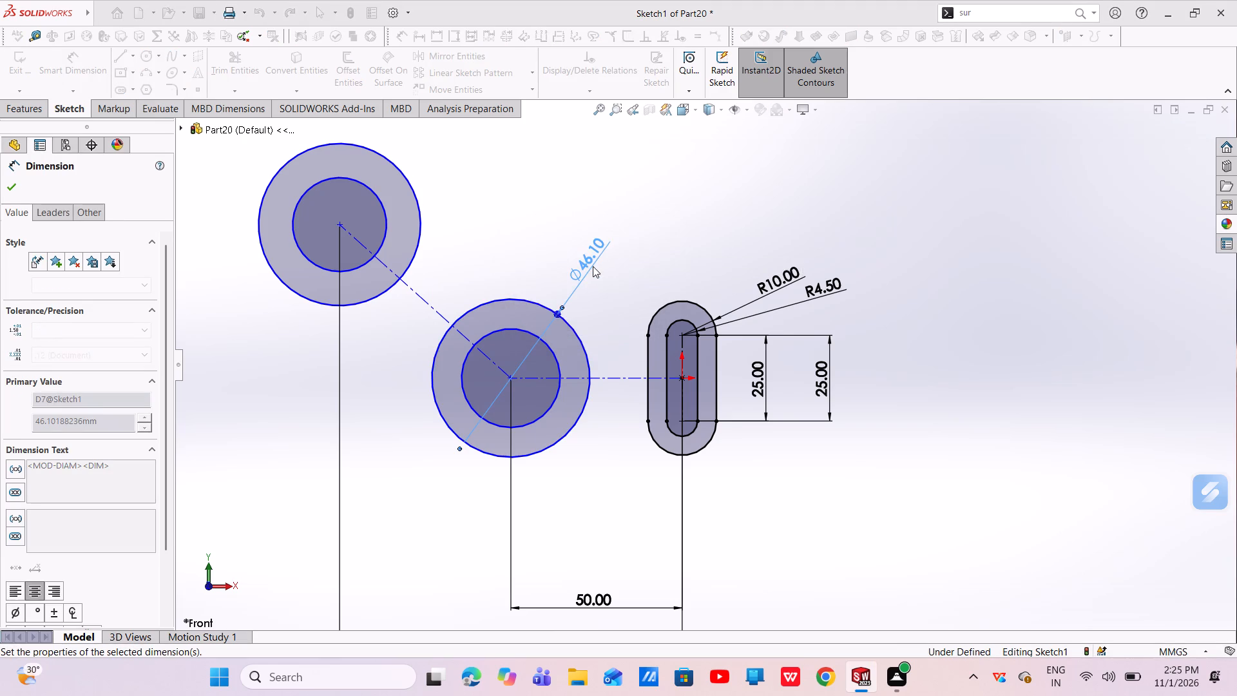
Dimension the middle inner circle with a 25 mm diameter.
click(501, 333)
click(512, 268)
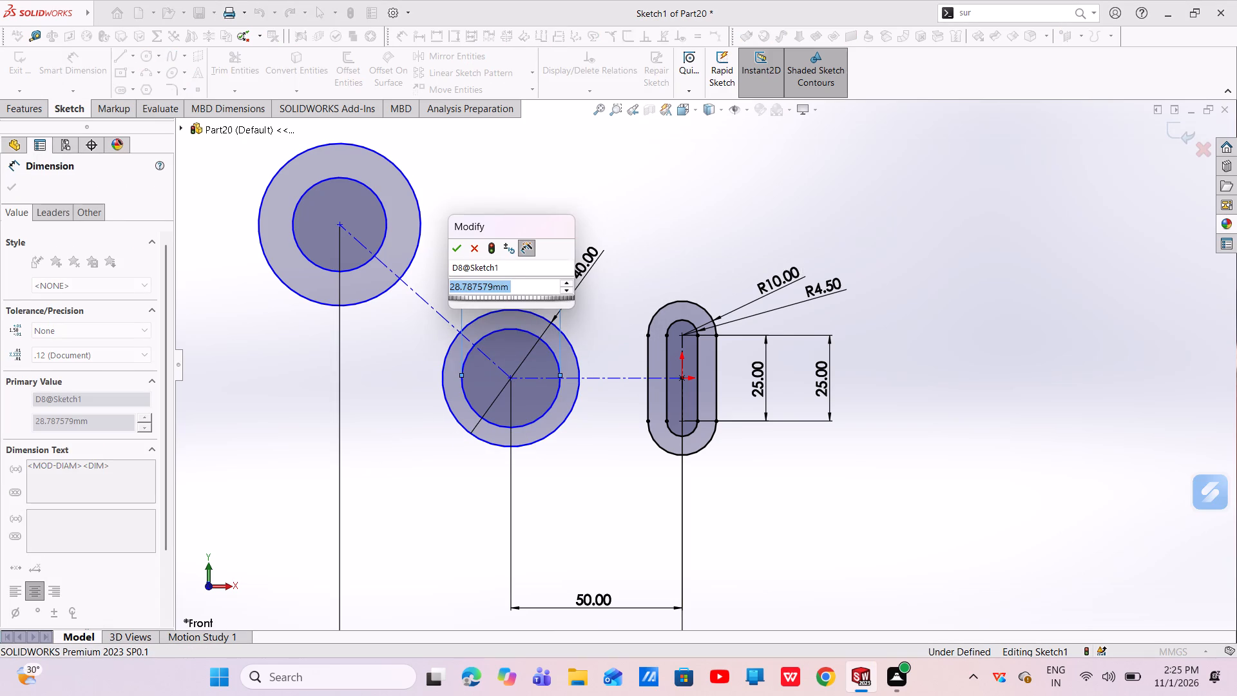
key(BackSpace)
text(25)
key(Return)
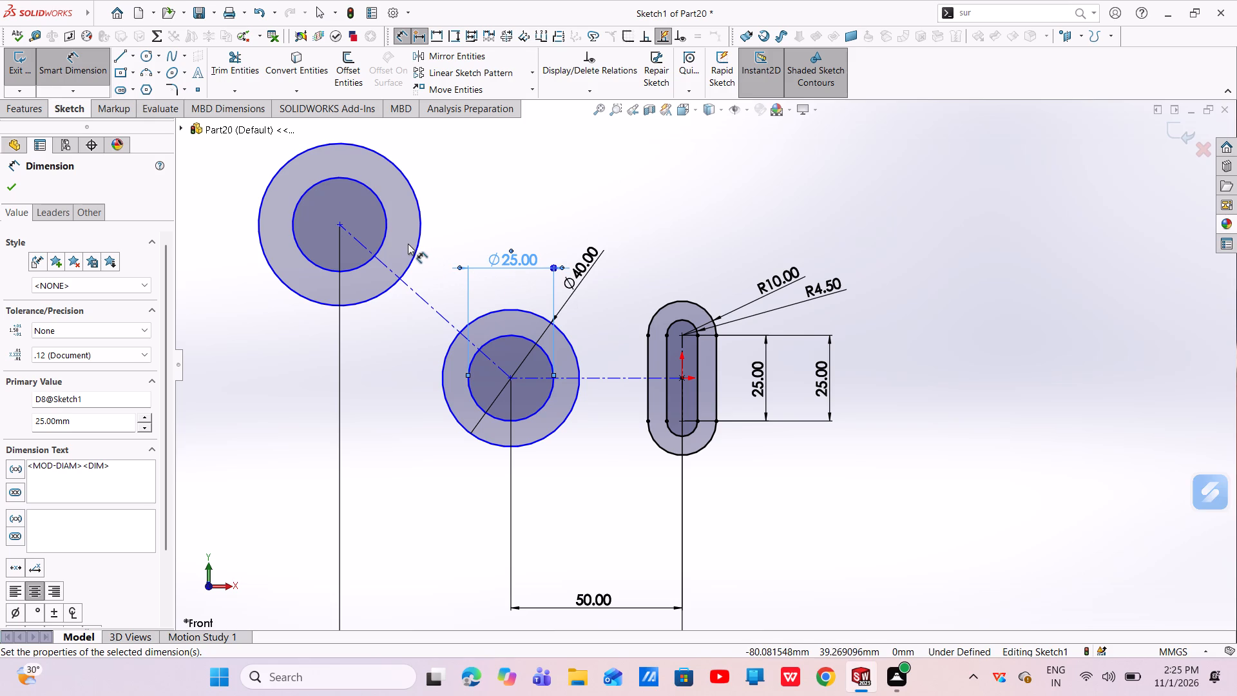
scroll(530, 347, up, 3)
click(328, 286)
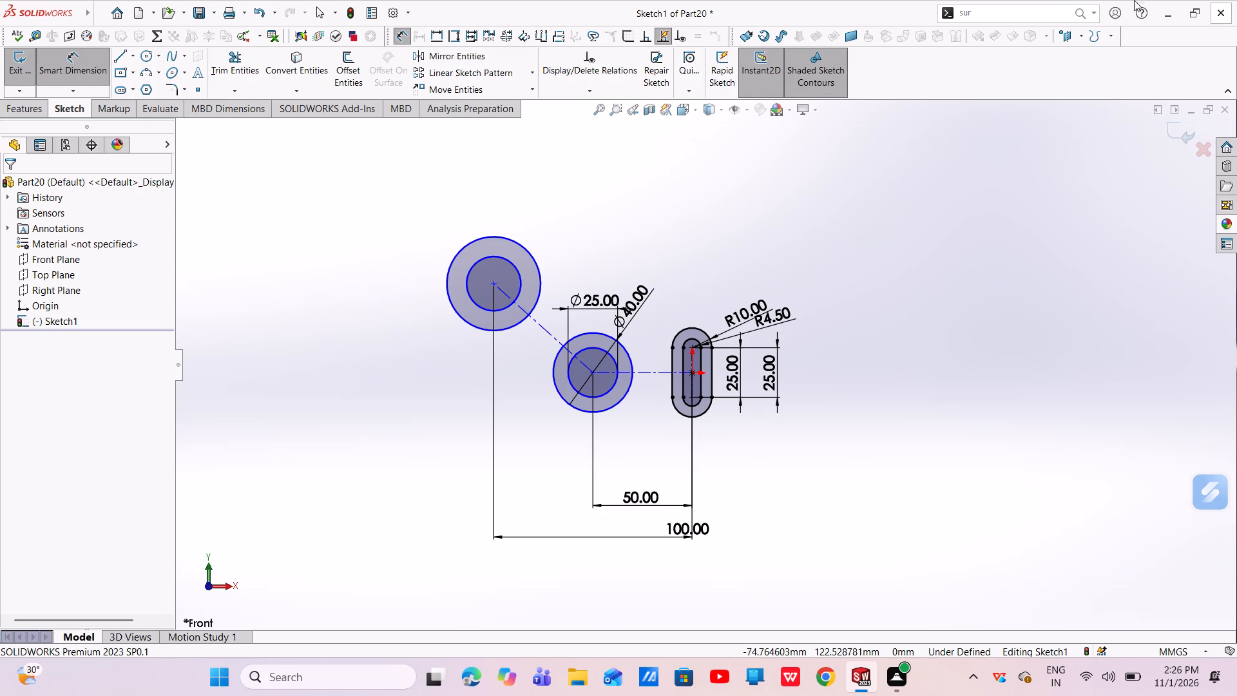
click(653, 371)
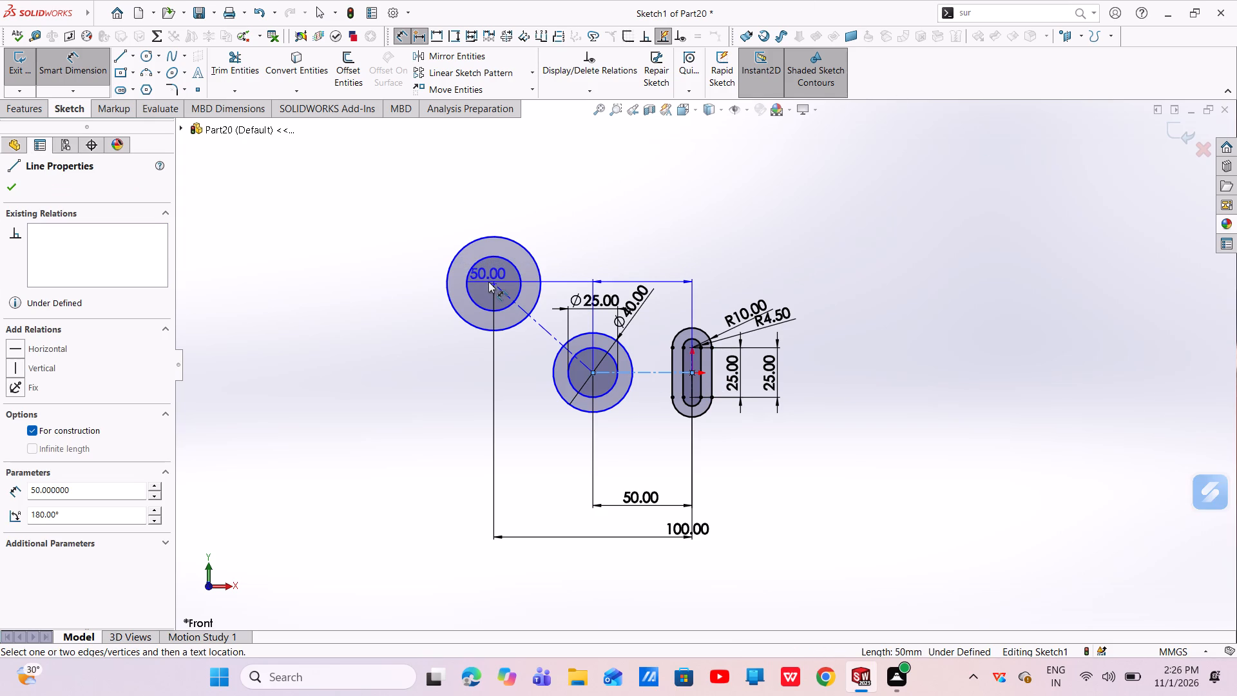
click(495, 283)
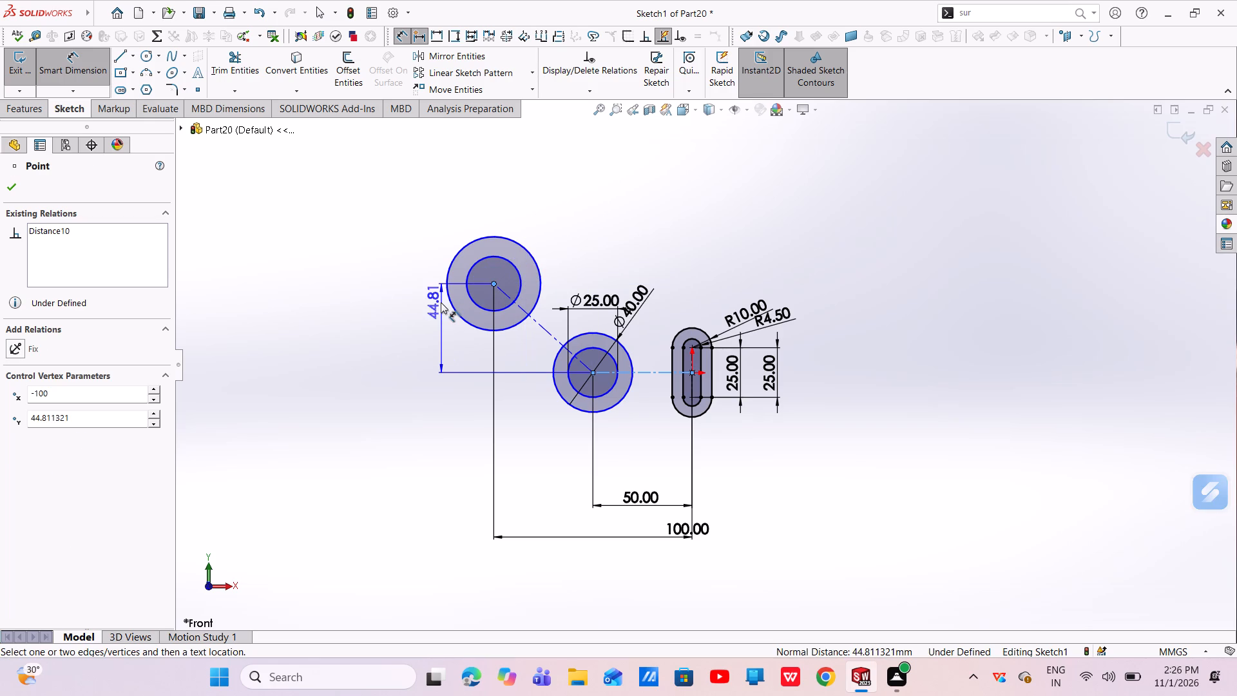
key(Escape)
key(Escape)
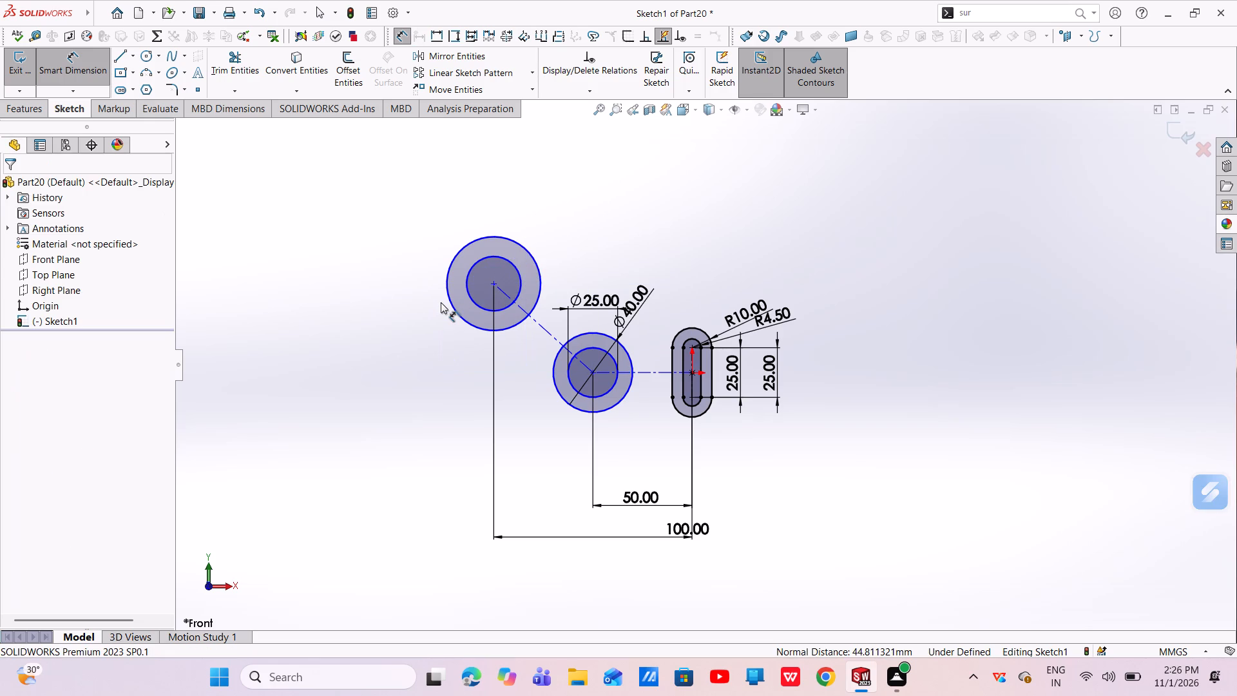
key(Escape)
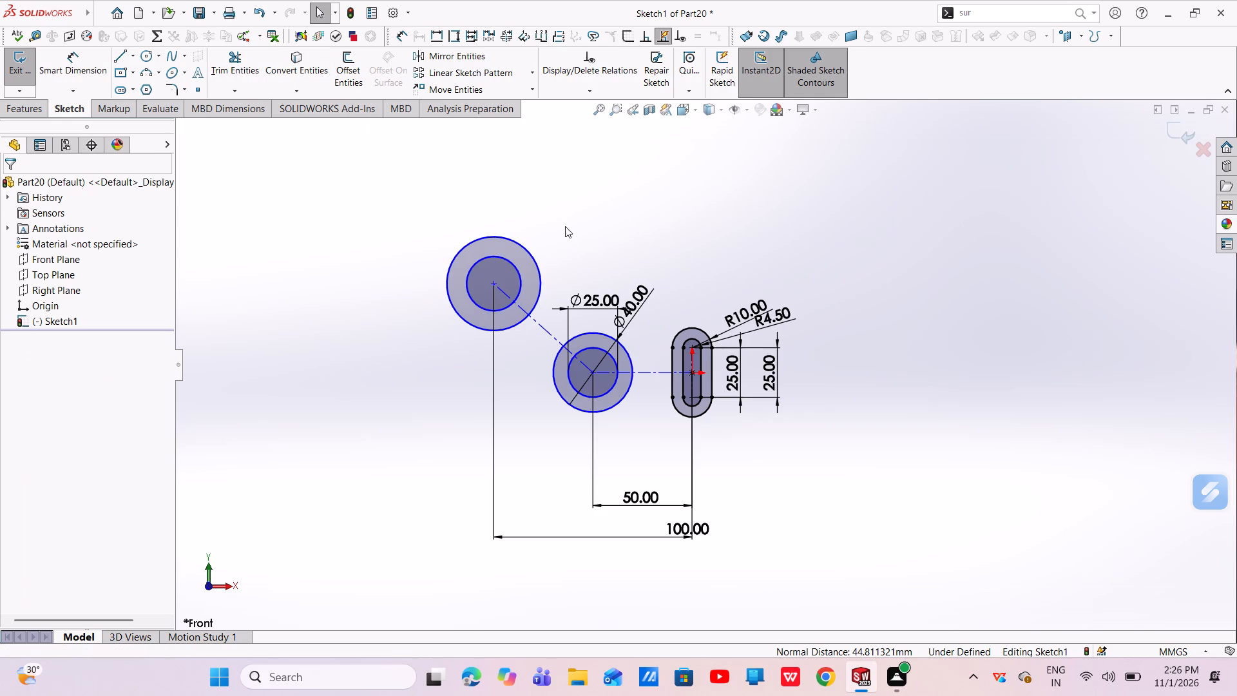
Dimension the angle between the inclined centerline and the extension of the horizontal centerline as 45°.
click(88, 59)
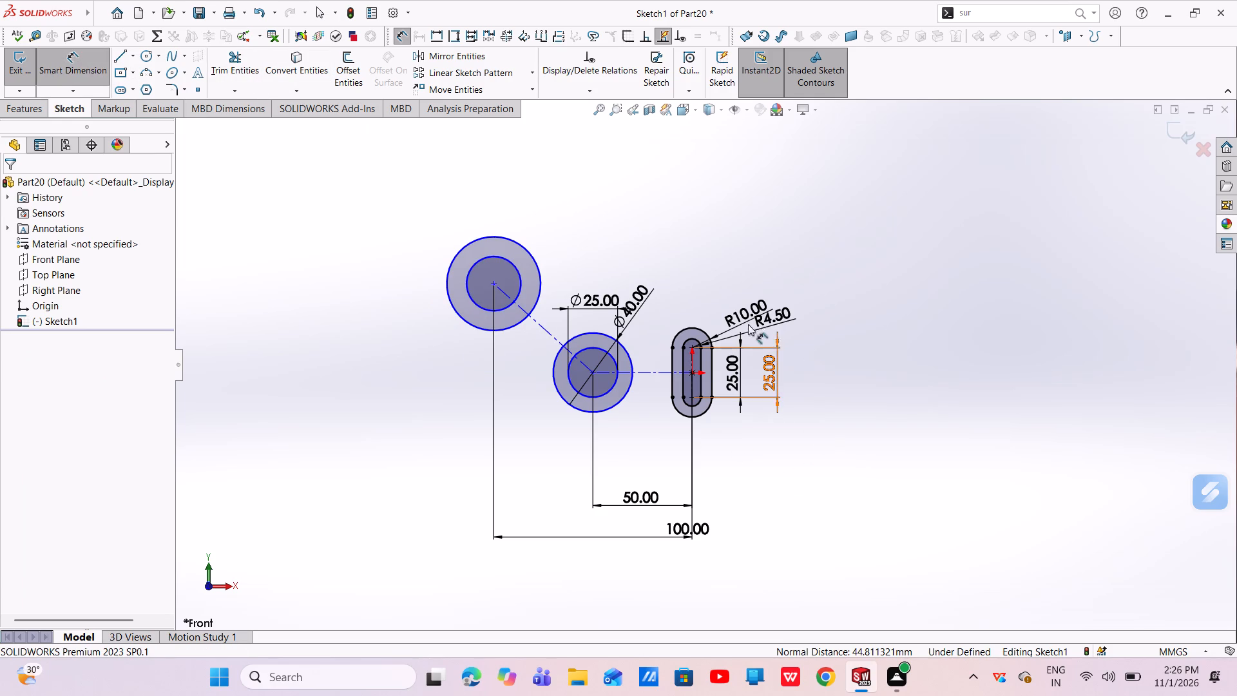
click(653, 371)
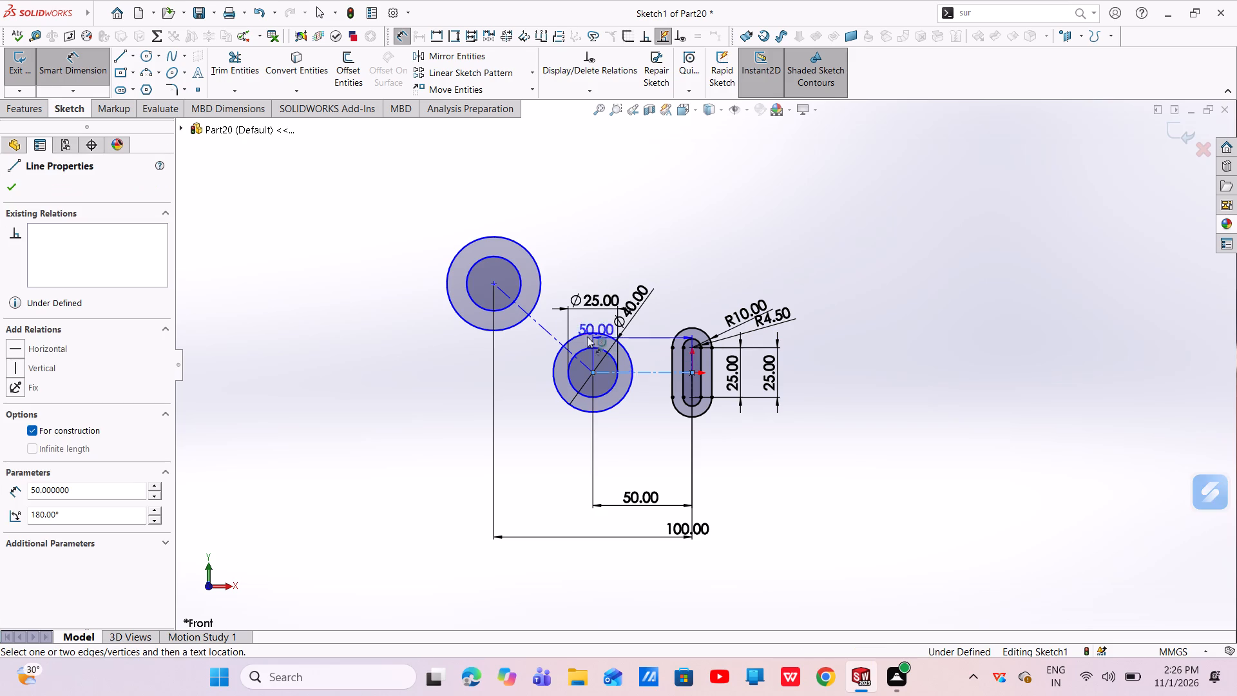
click(555, 336)
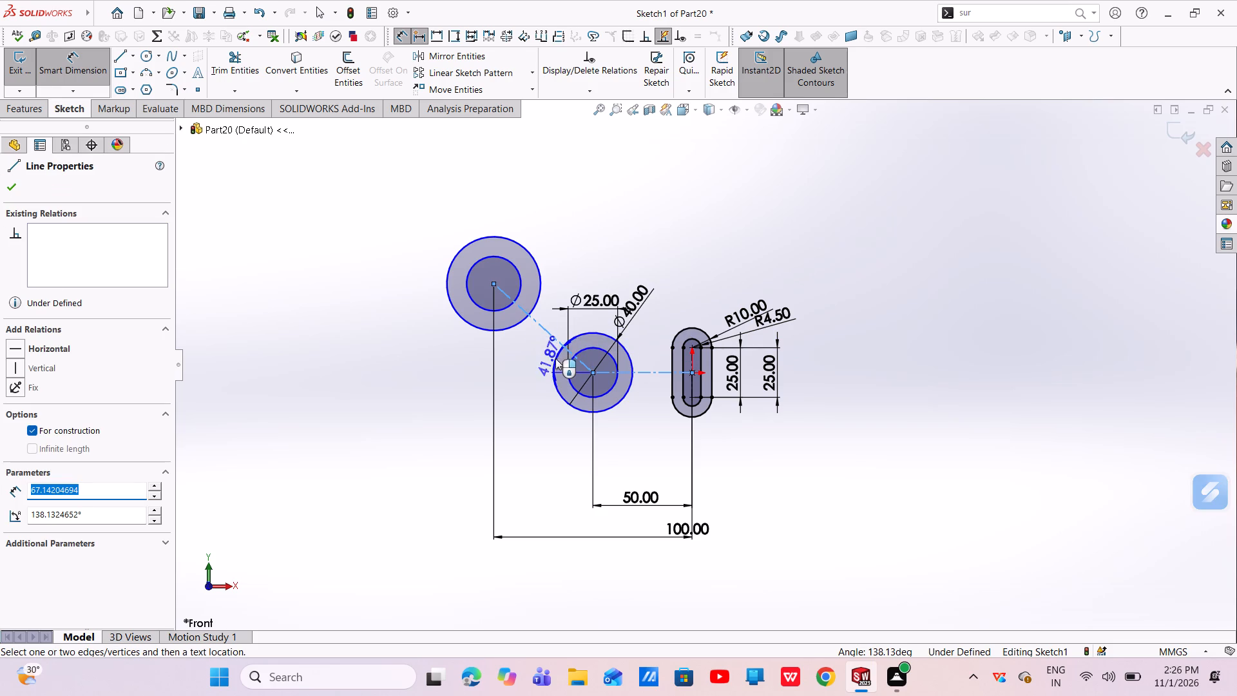
click(520, 368)
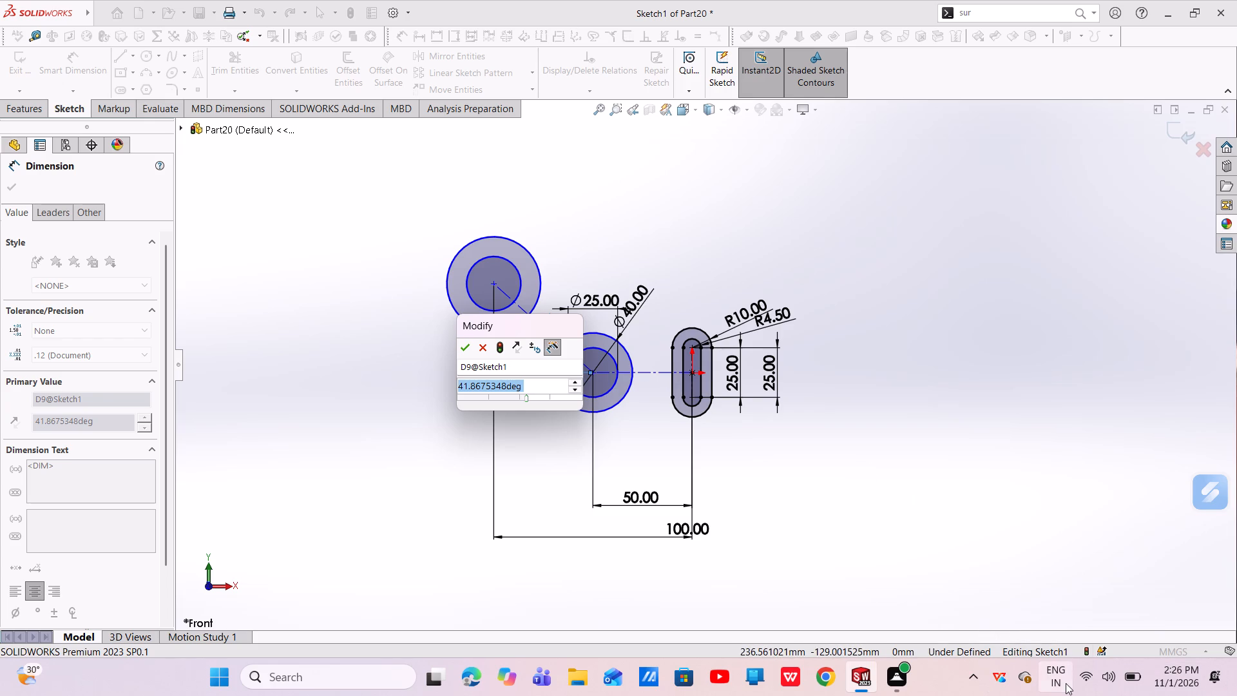
key(BackSpace)
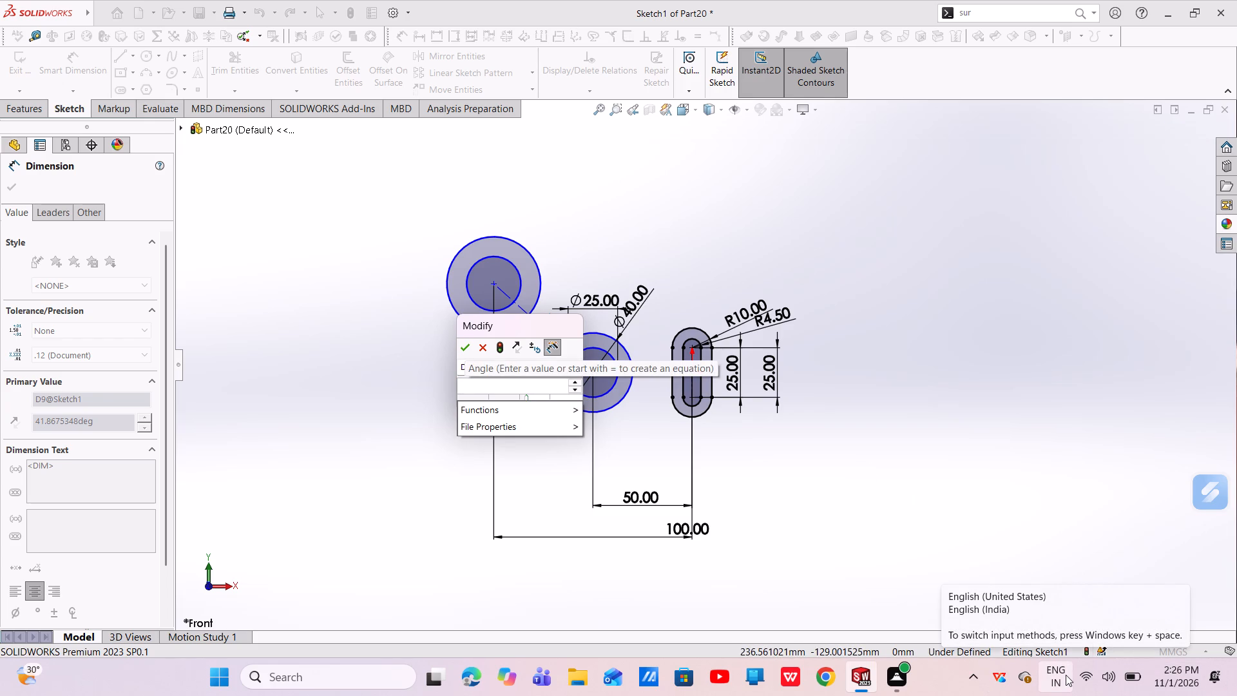
key(4)
key(5)
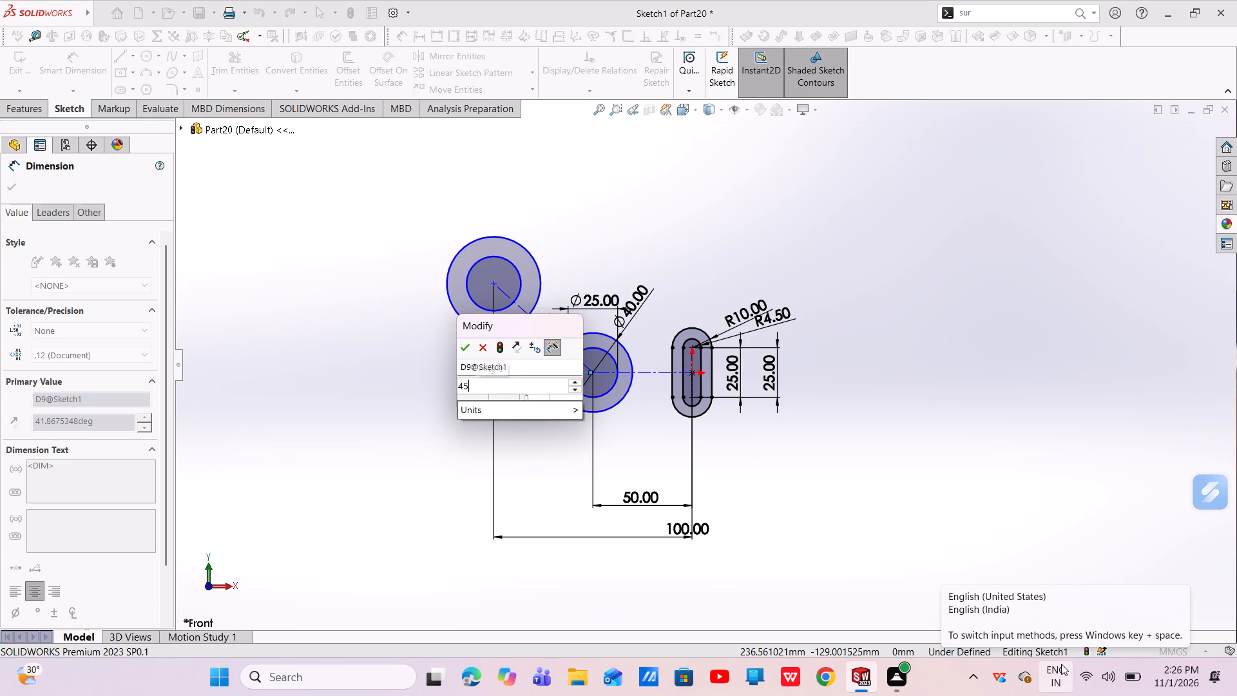
key(Return)
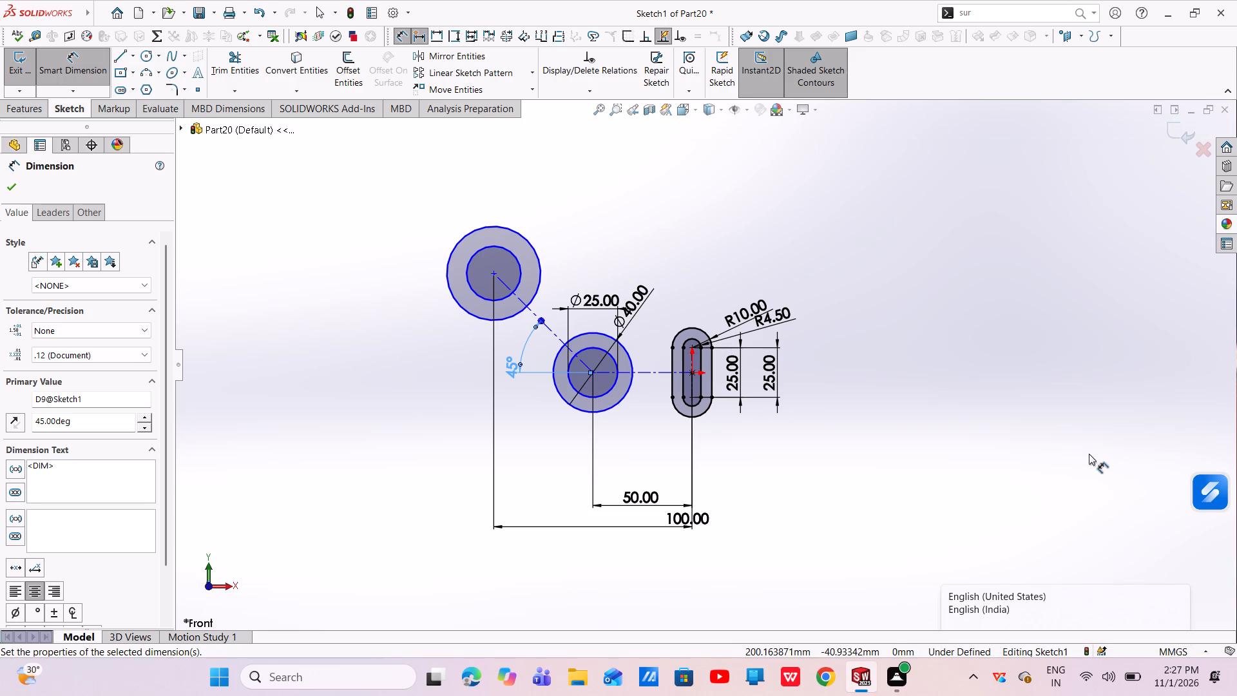
Dimension the inner circle at the upper end of the inclined centerline with a 14 mm diameter.
click(519, 269)
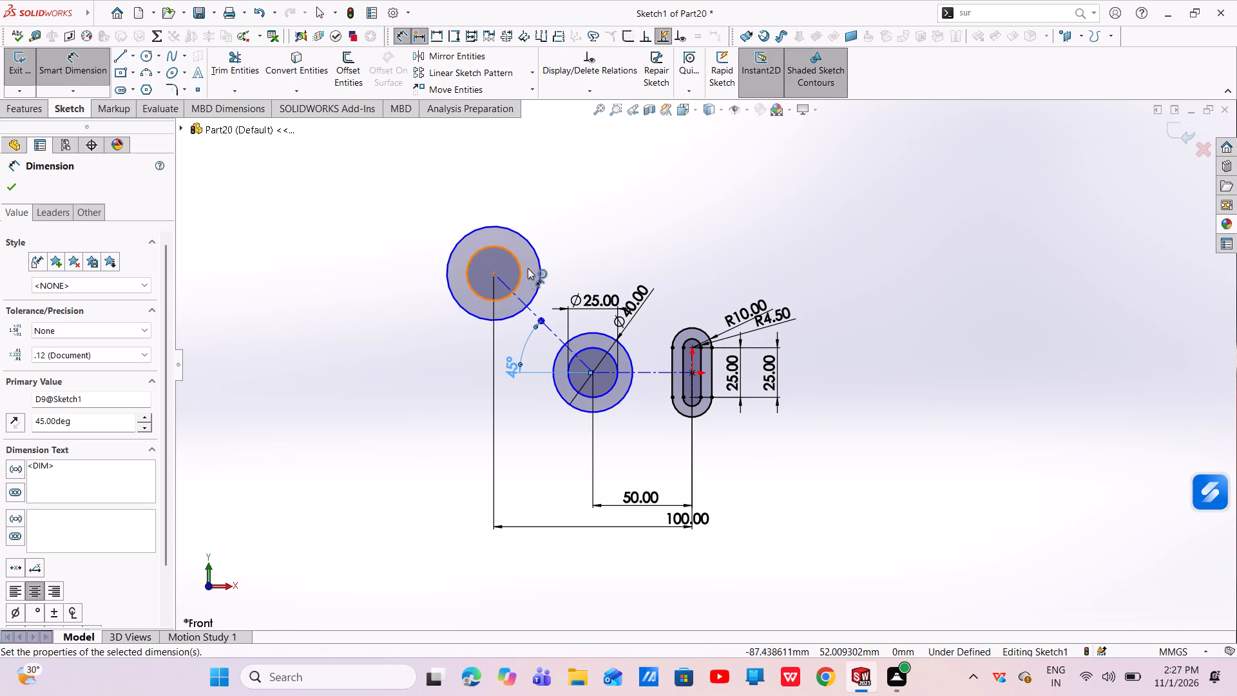
click(596, 235)
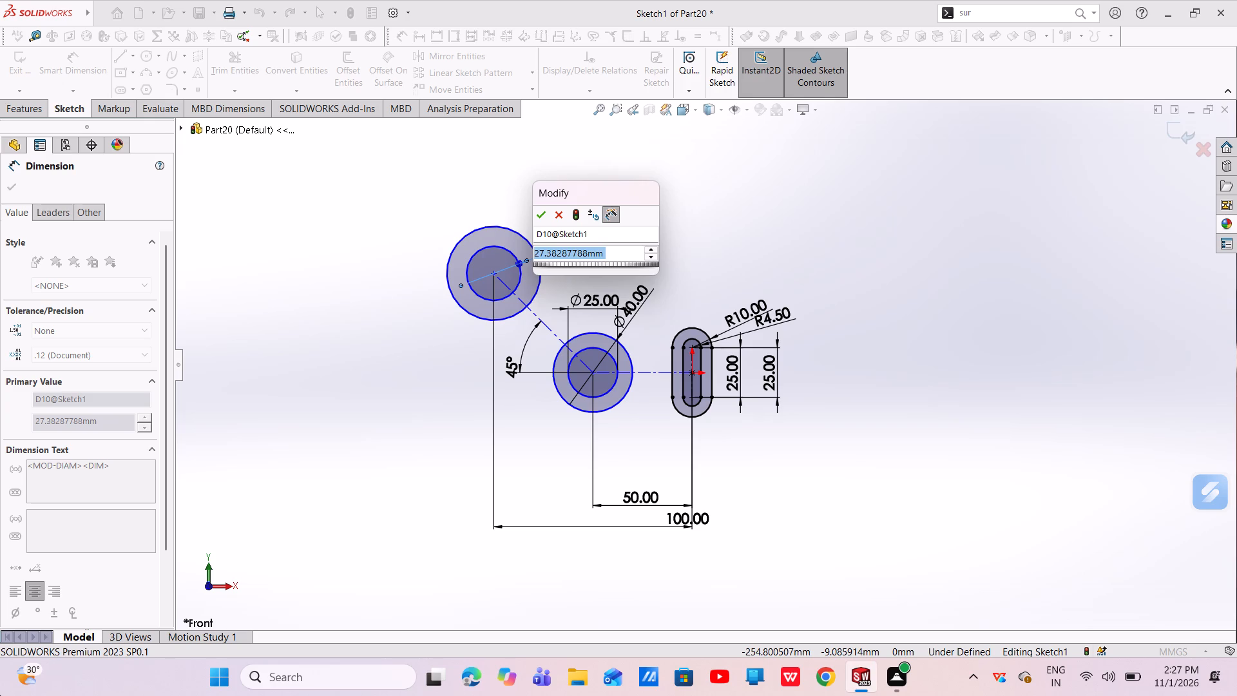
key(BackSpace)
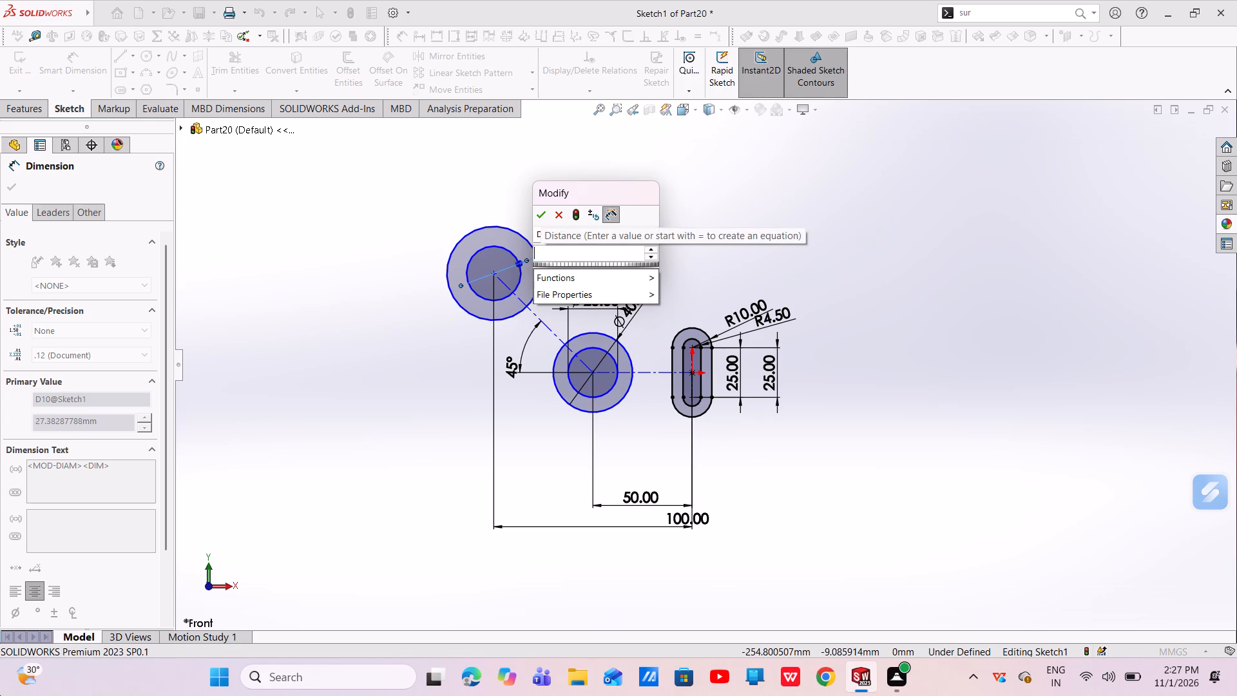
text(14)
key(Return)
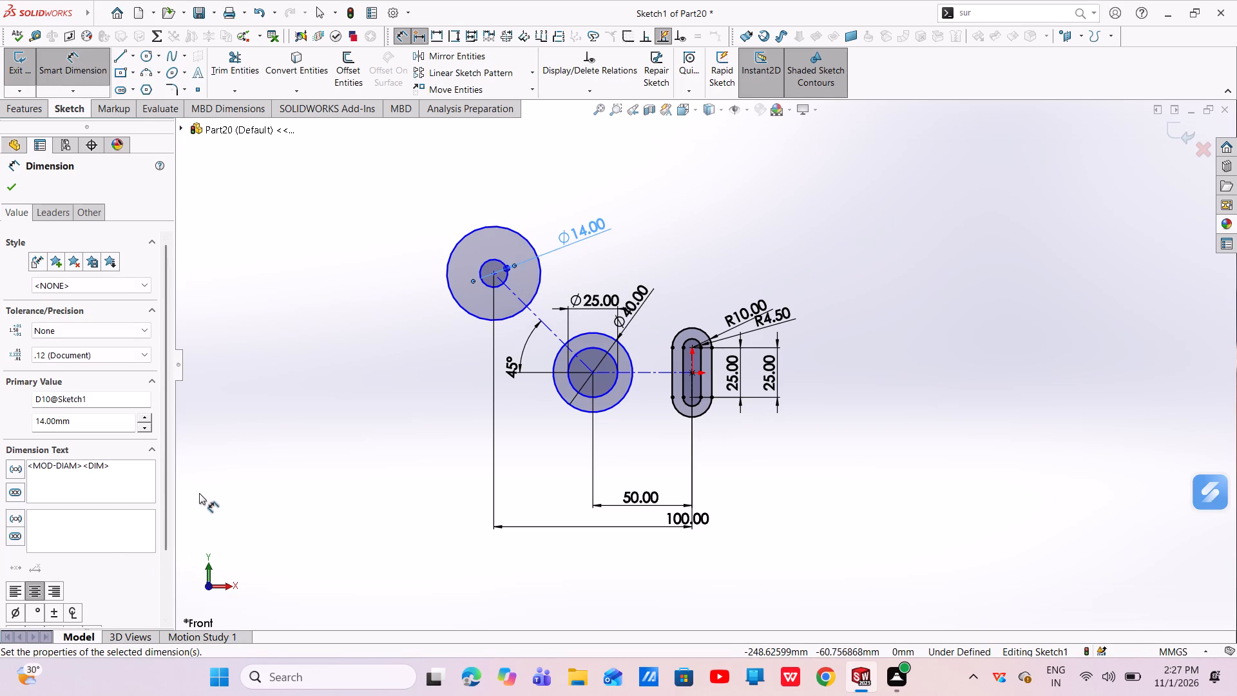
Dimension the outer circle at the inclined centerline's upper end with a 22 mm diameter and finish dimensioning.
click(537, 284)
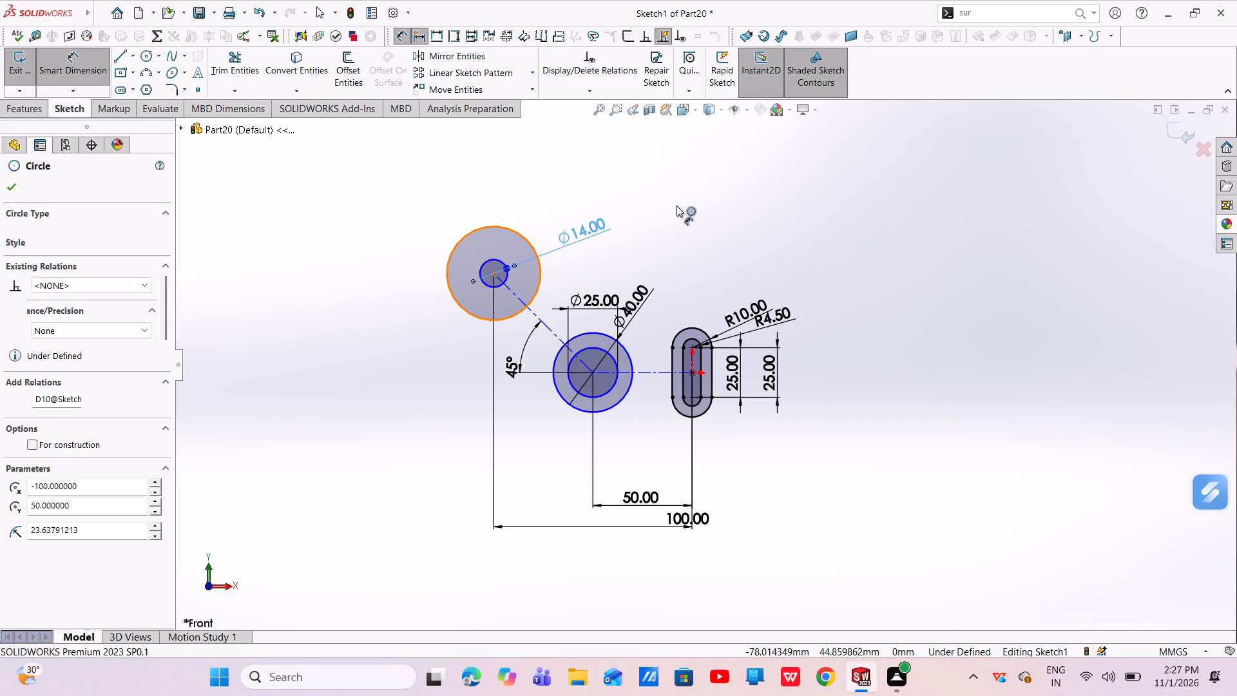
click(673, 205)
key(BackSpace)
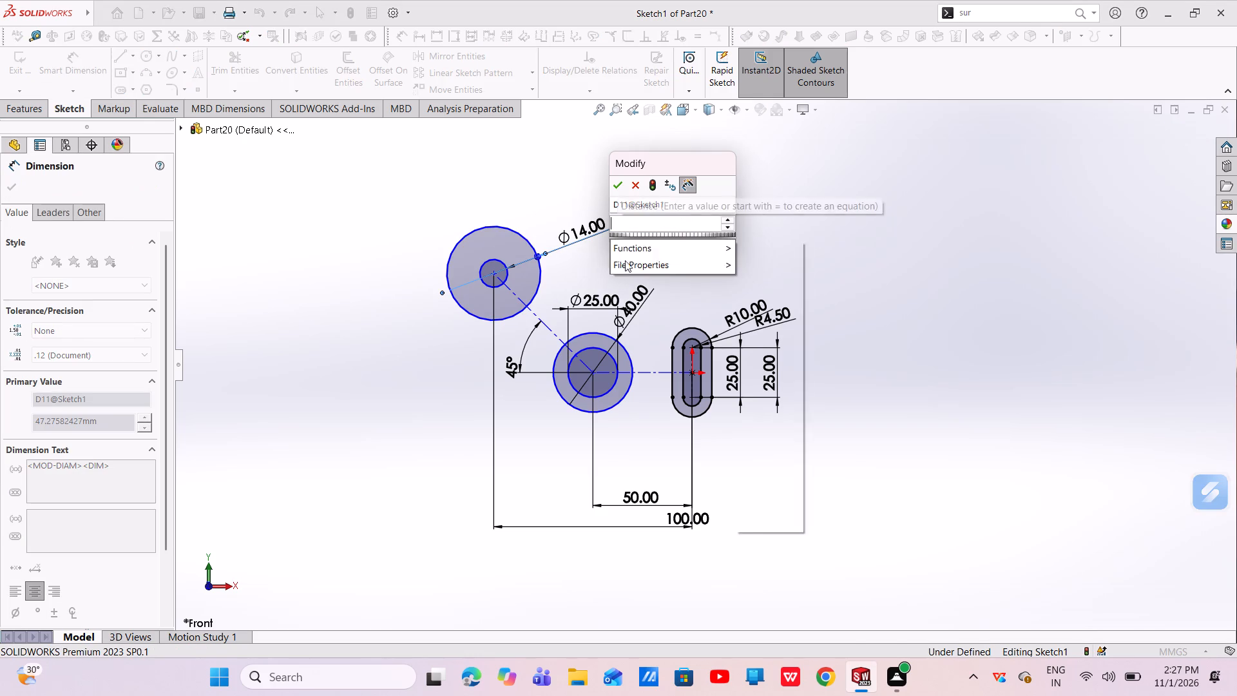
text(22)
key(Return)
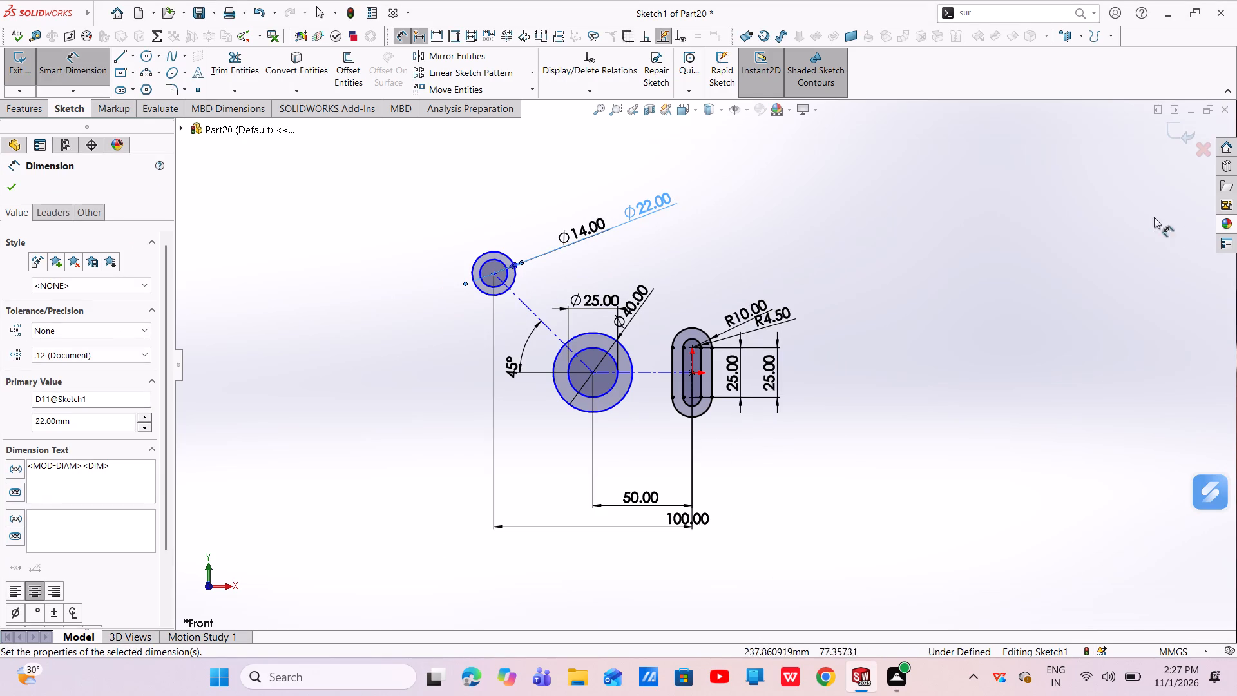
click(12, 193)
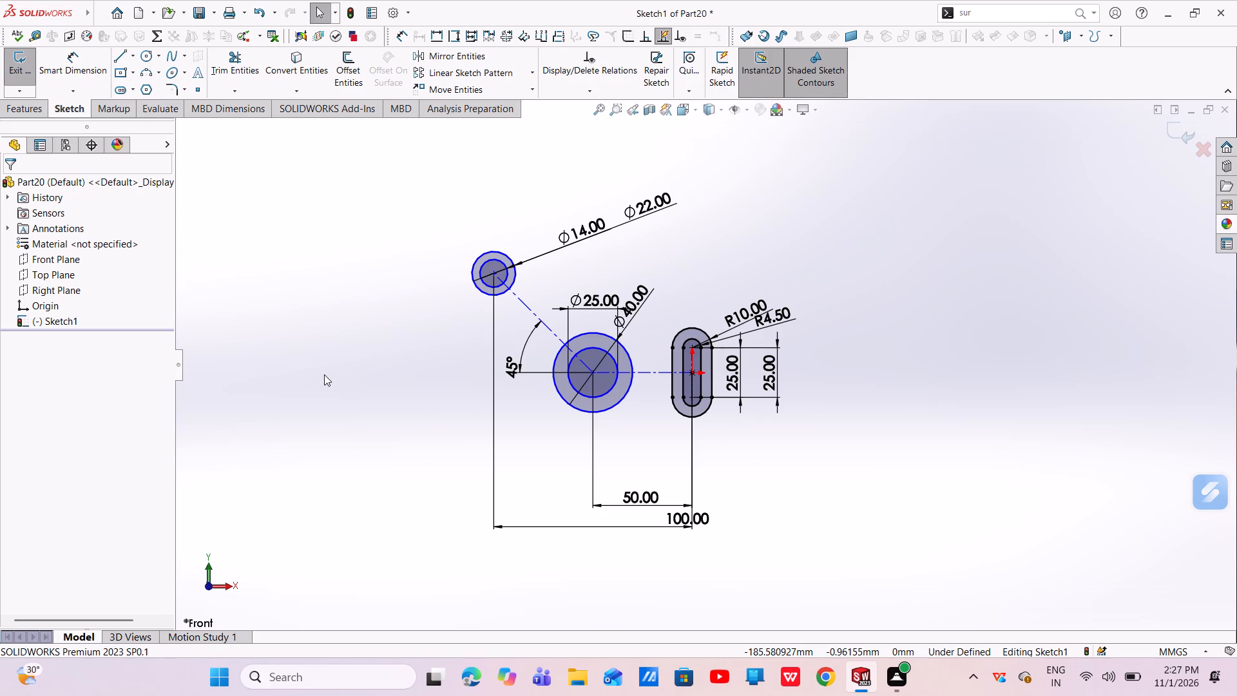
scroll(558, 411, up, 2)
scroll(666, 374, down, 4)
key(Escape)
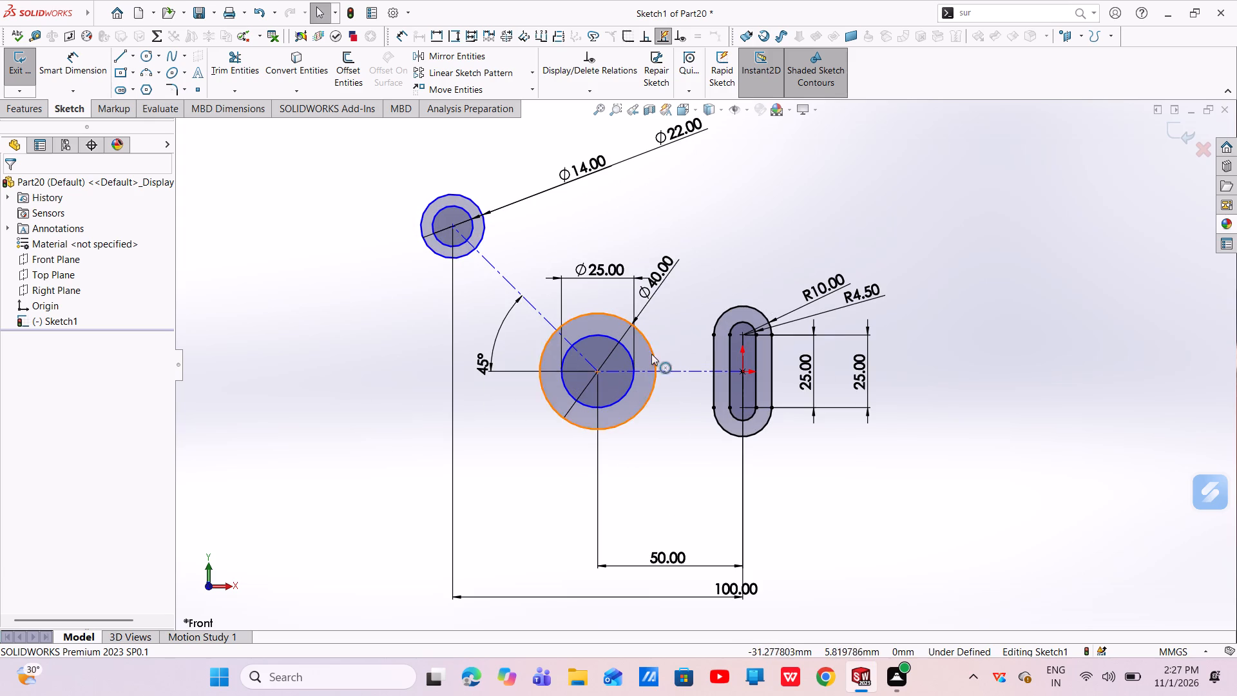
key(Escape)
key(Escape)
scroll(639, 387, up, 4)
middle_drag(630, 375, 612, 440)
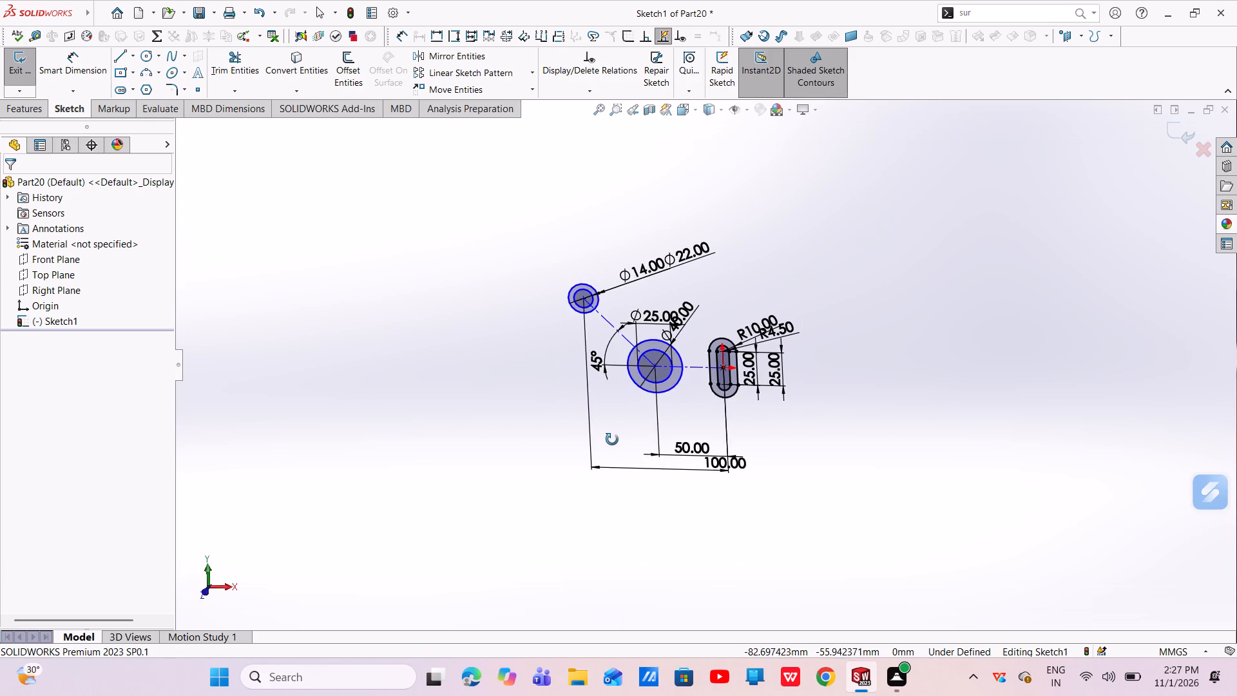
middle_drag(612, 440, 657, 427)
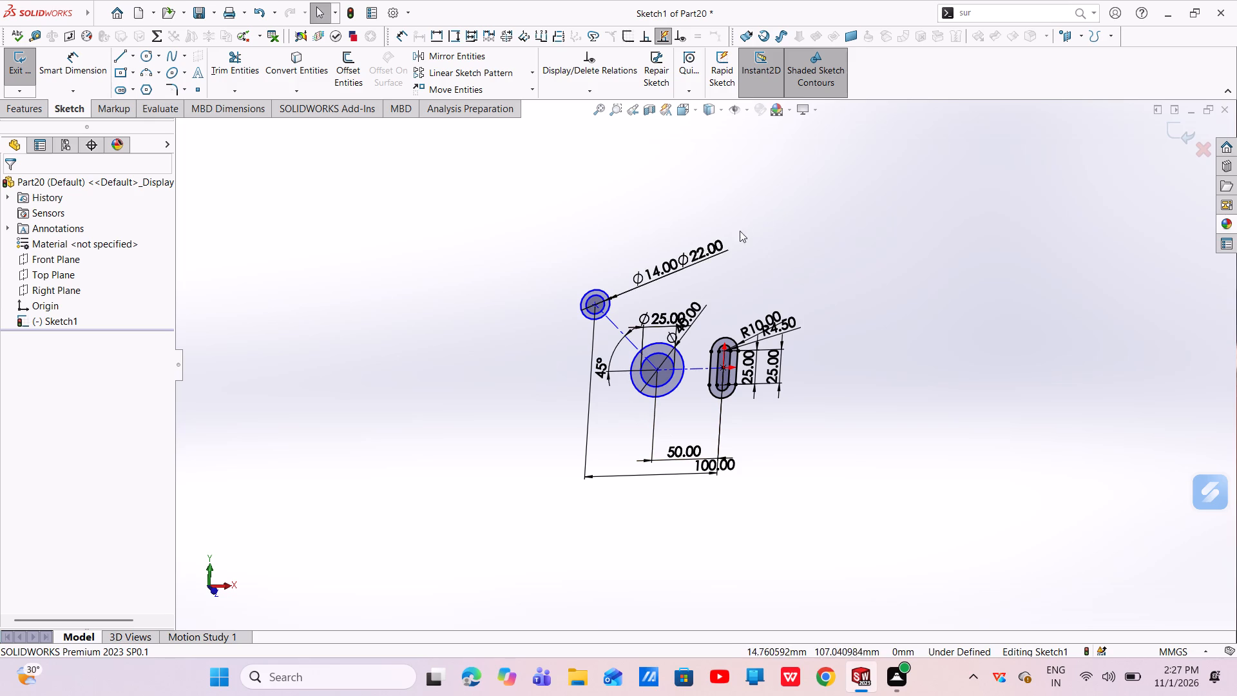
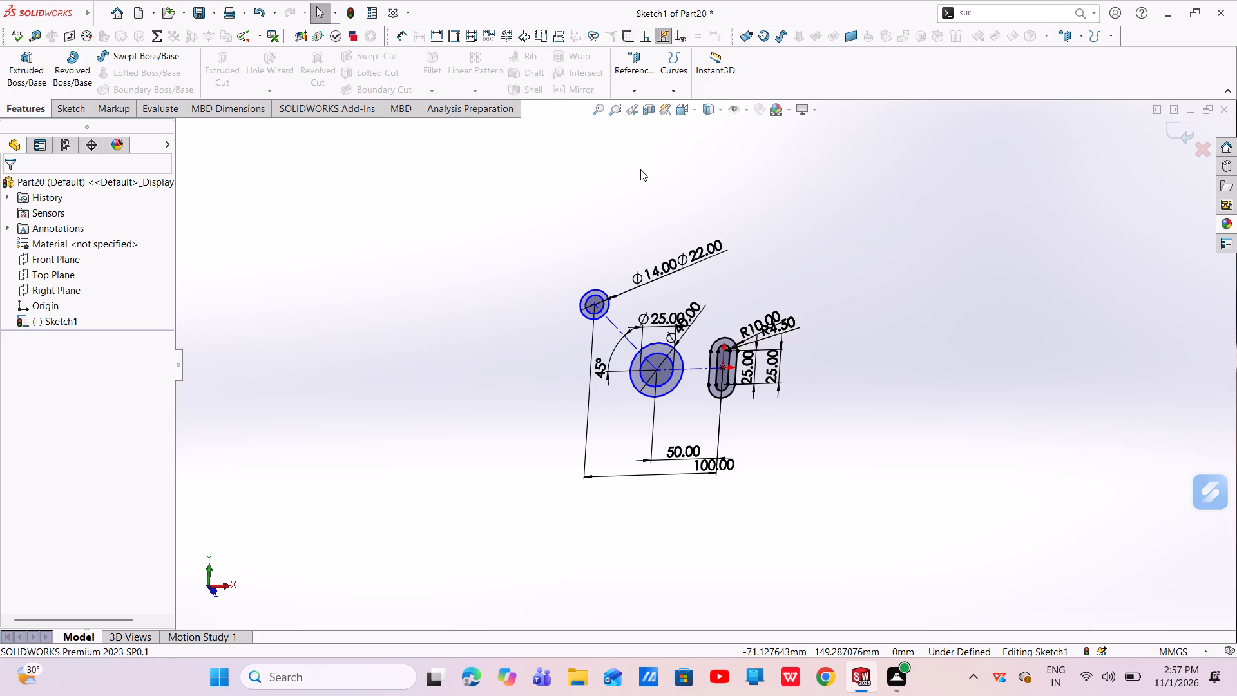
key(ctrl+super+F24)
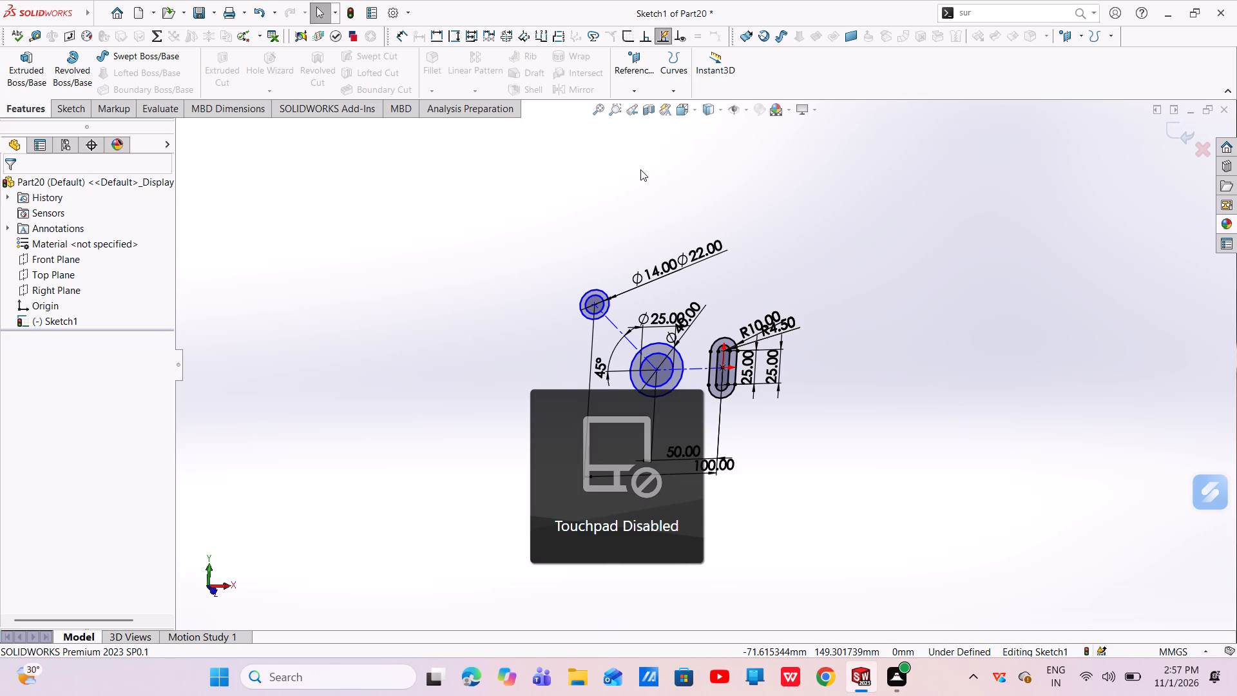
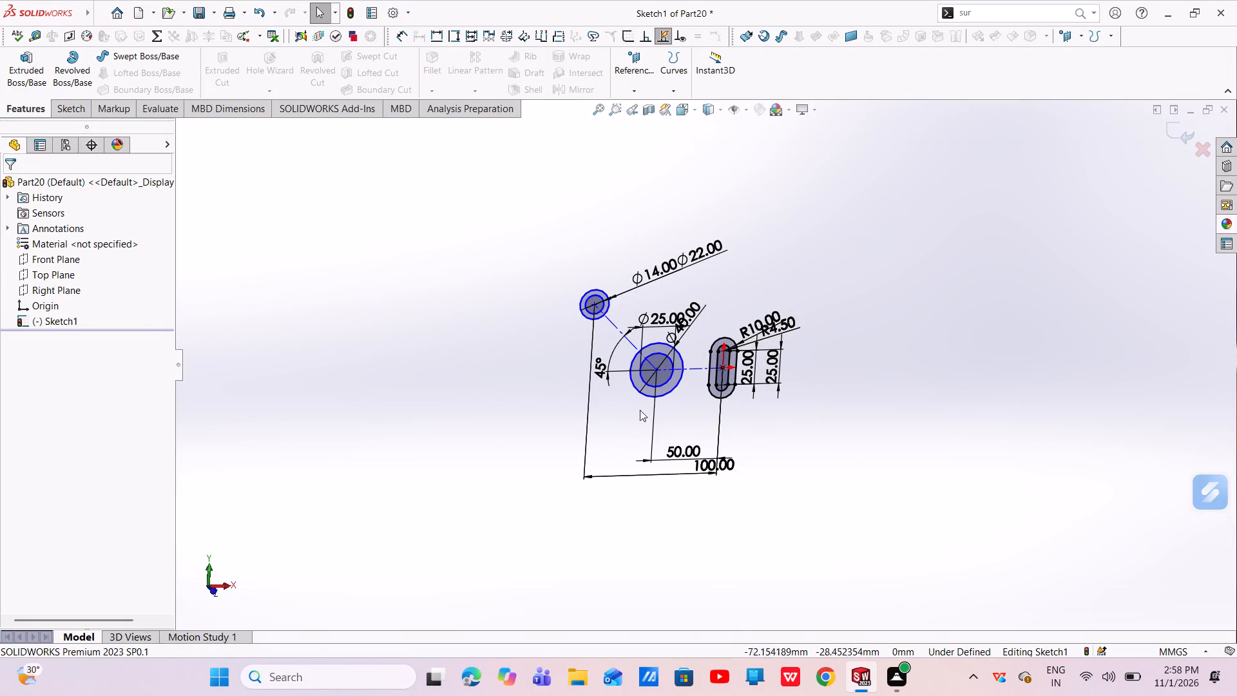
Sketch a horizontal line about 24.4 mm long from the upper end of the outer slot's inner-facing side to the 40 mm circle.
scroll(740, 399, down, 6)
scroll(620, 333, down, 1)
middle_drag(620, 333, 570, 300)
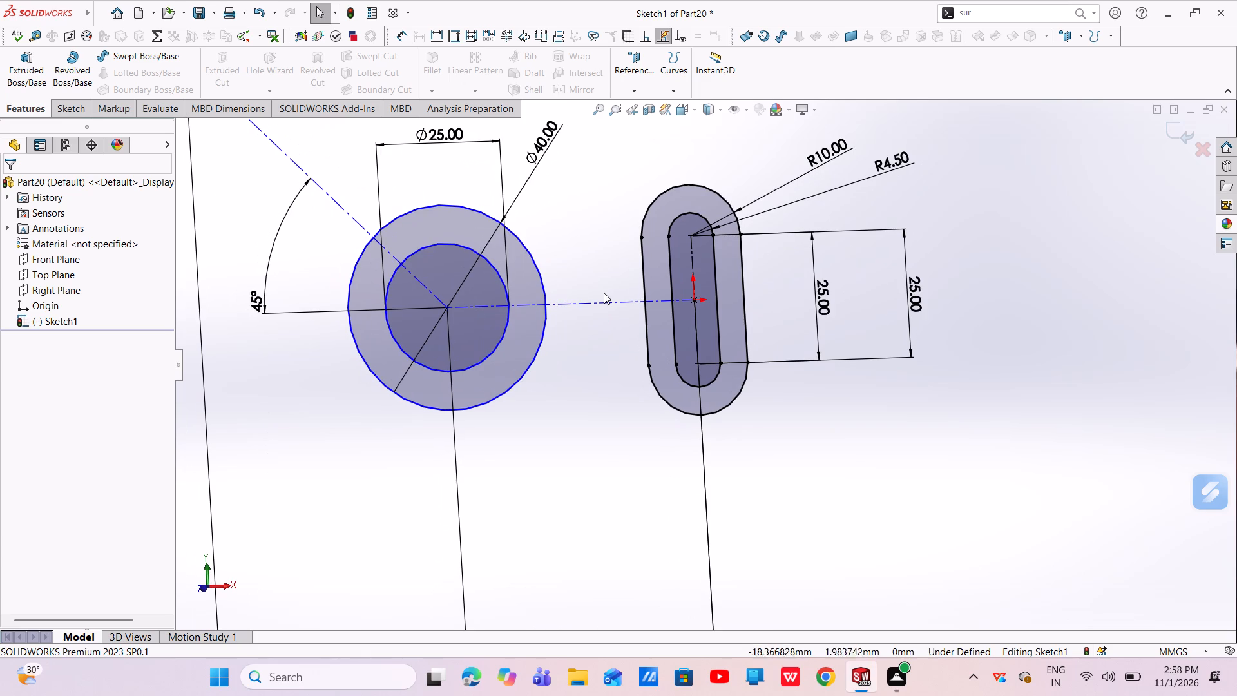
click(85, 323)
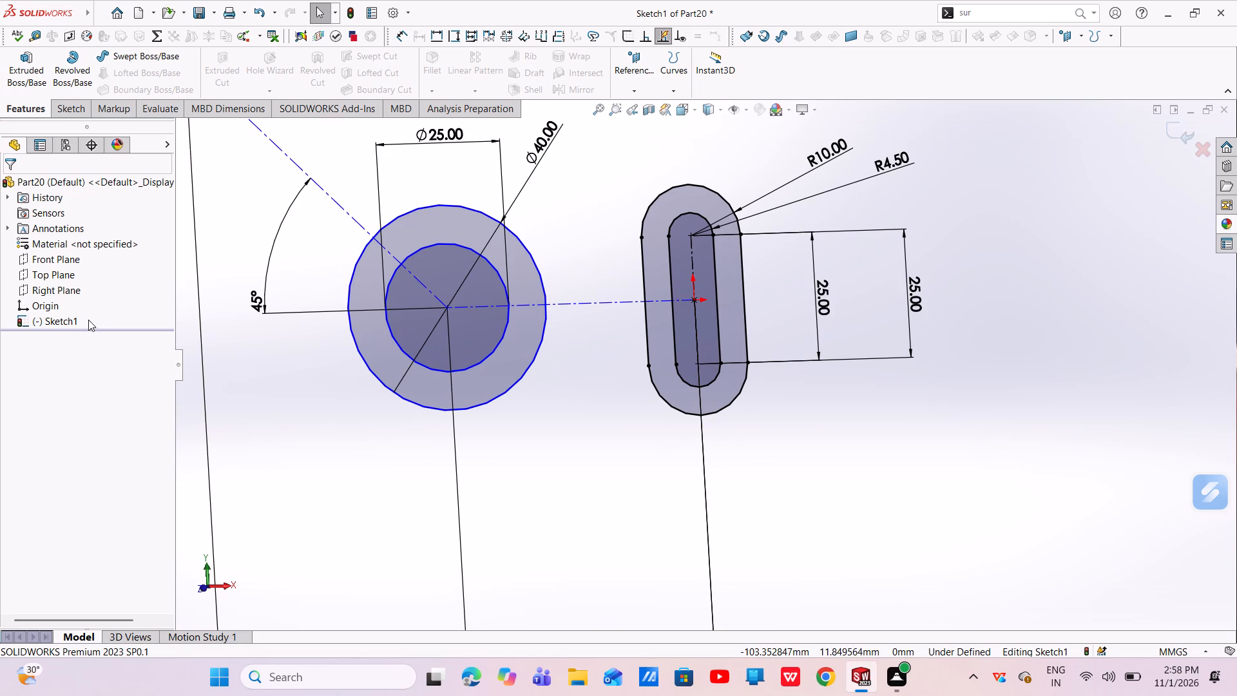
click(62, 316)
click(91, 295)
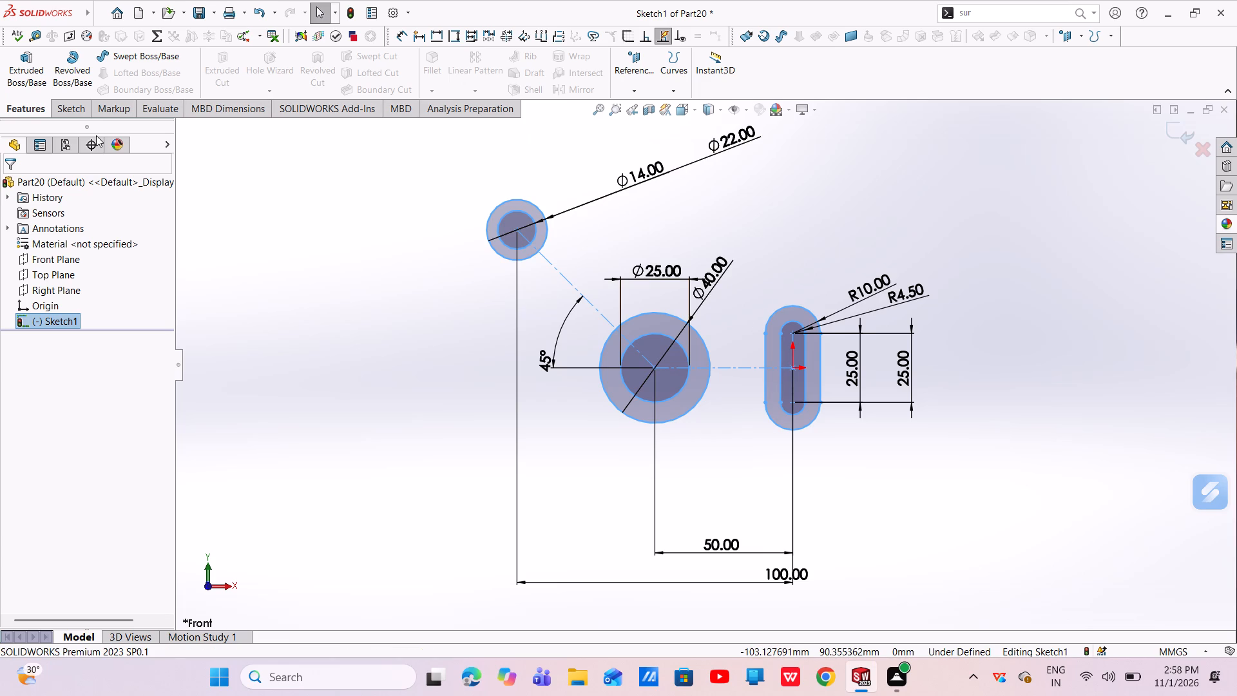
click(82, 116)
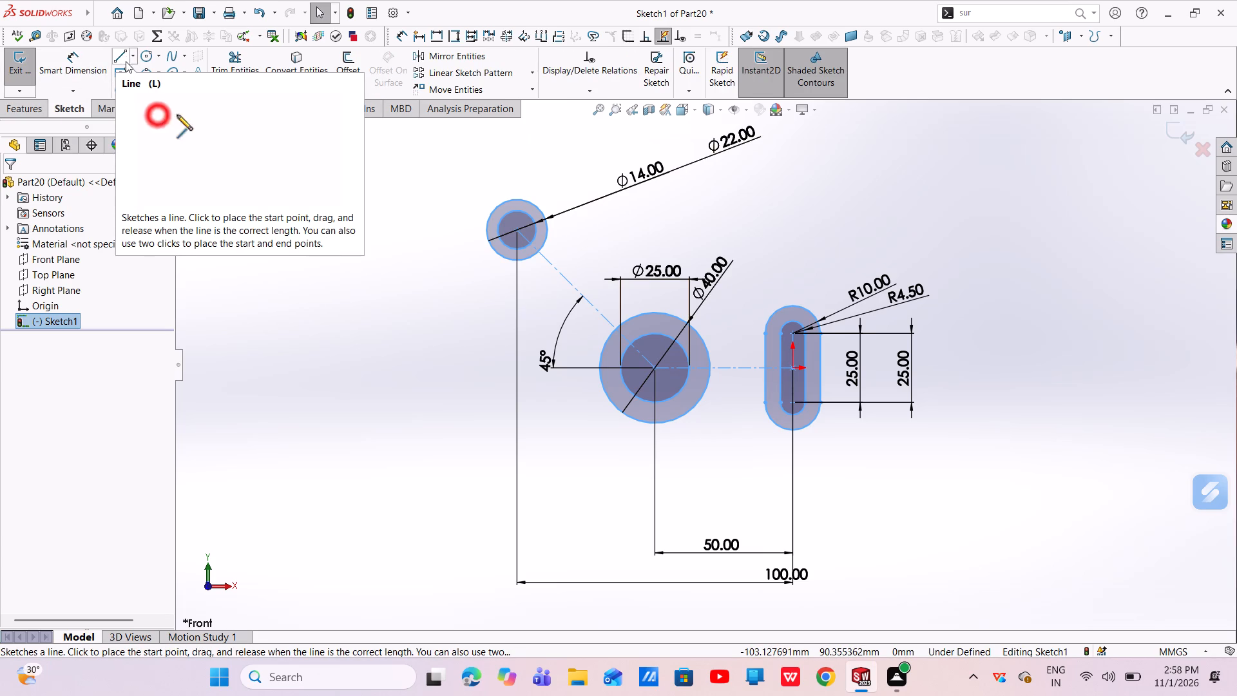
click(126, 61)
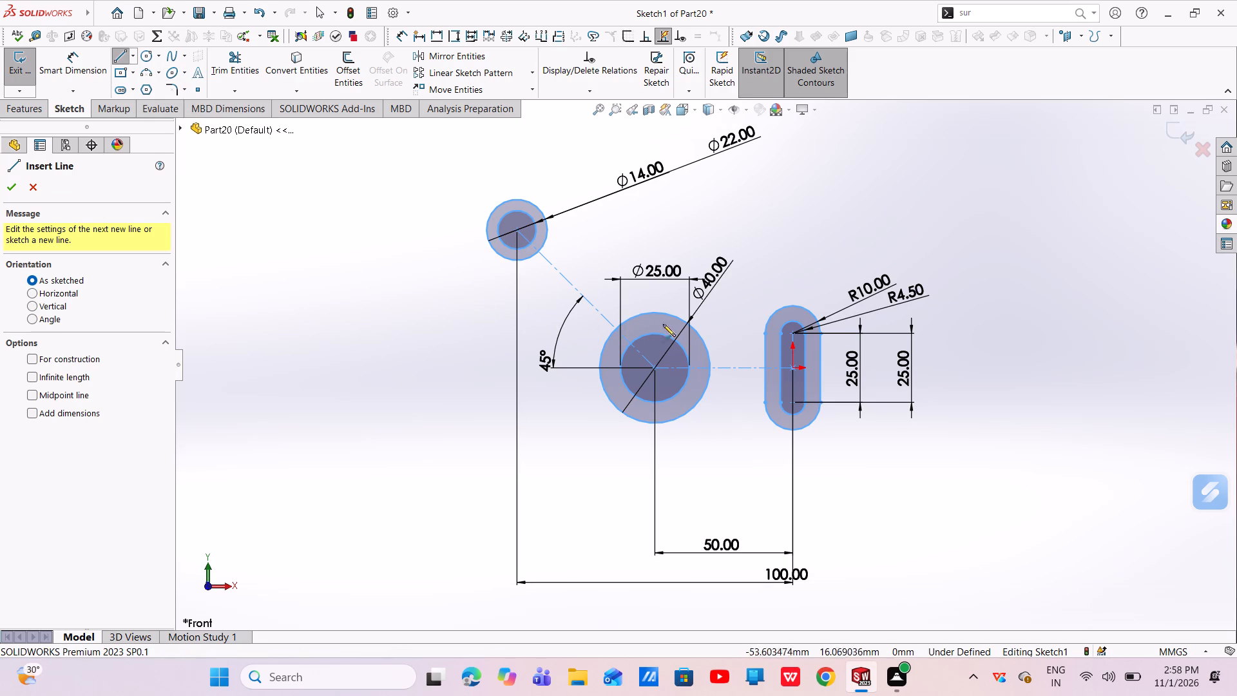
click(769, 336)
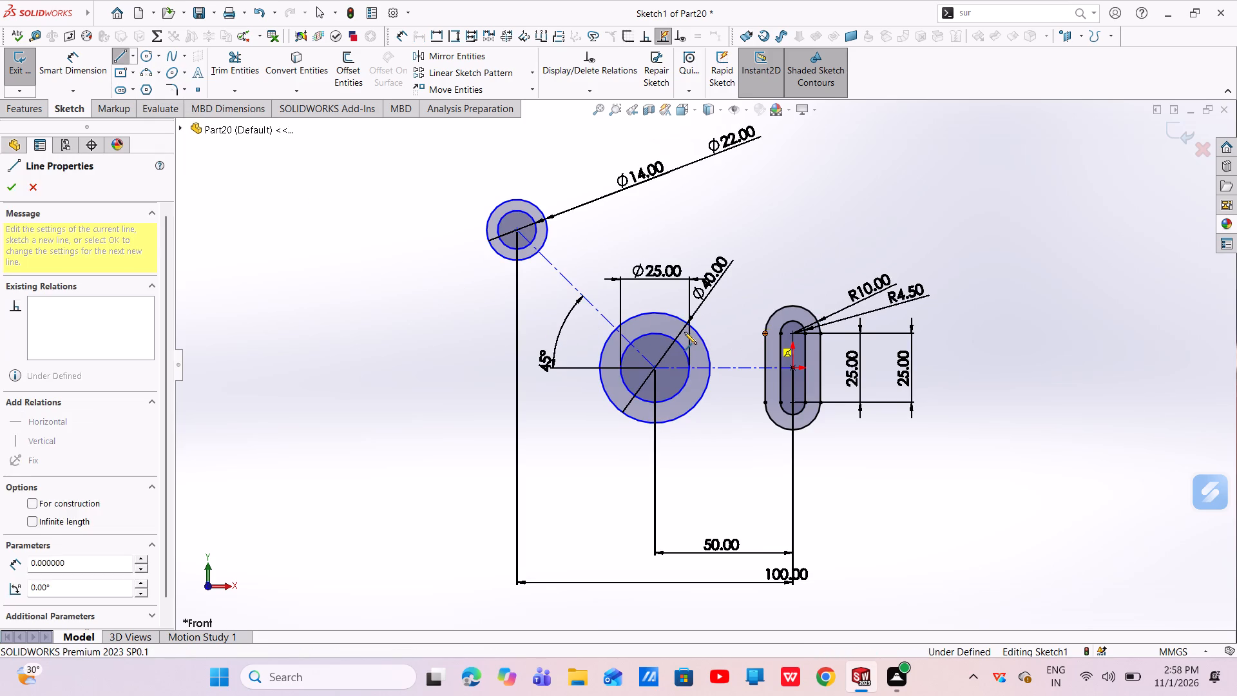
click(695, 334)
right_click(695, 334)
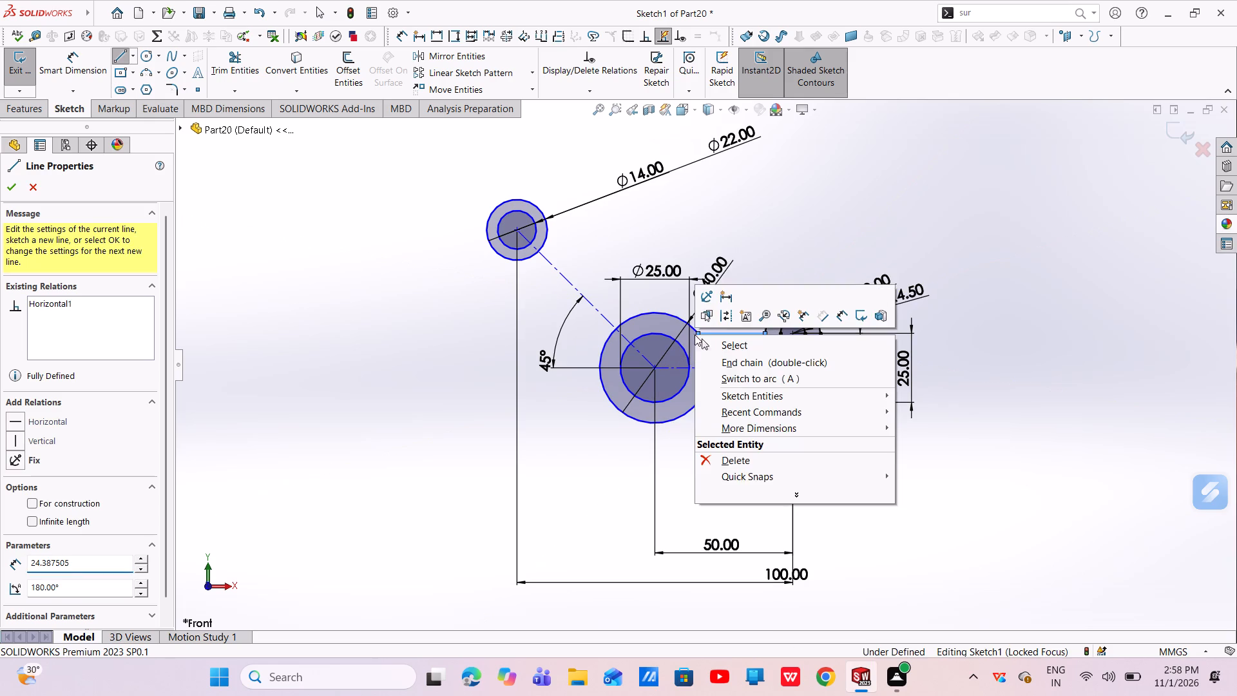
click(711, 343)
click(733, 336)
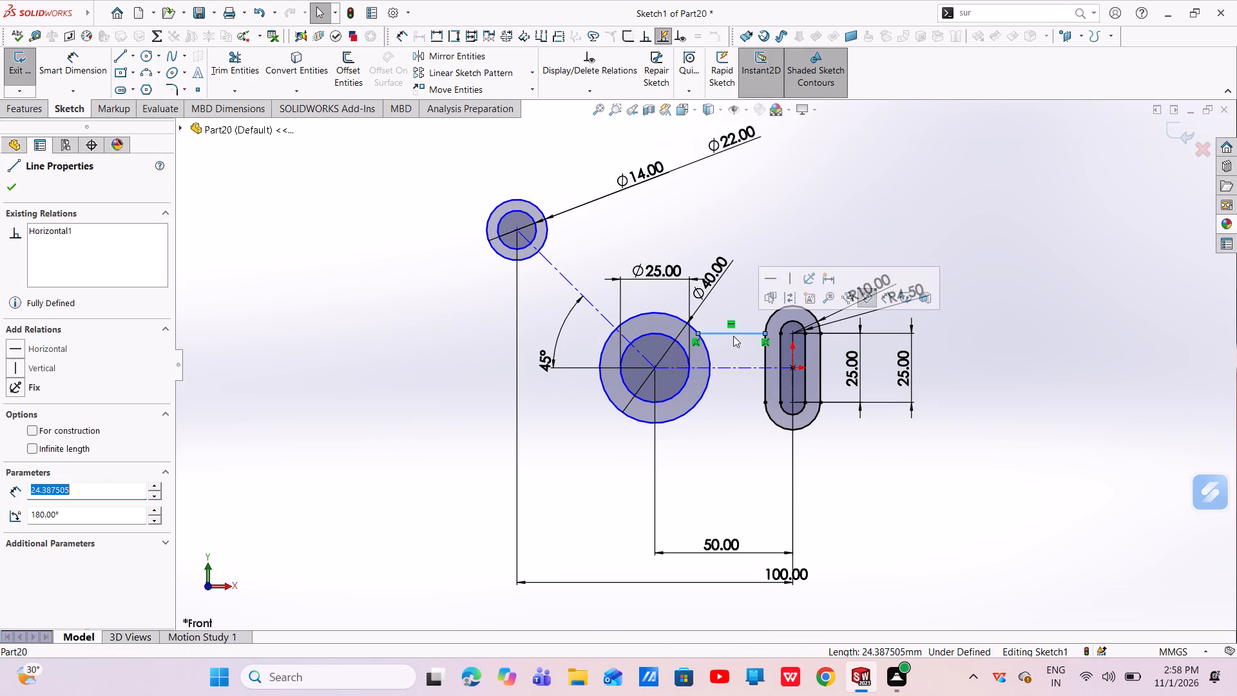
click(457, 403)
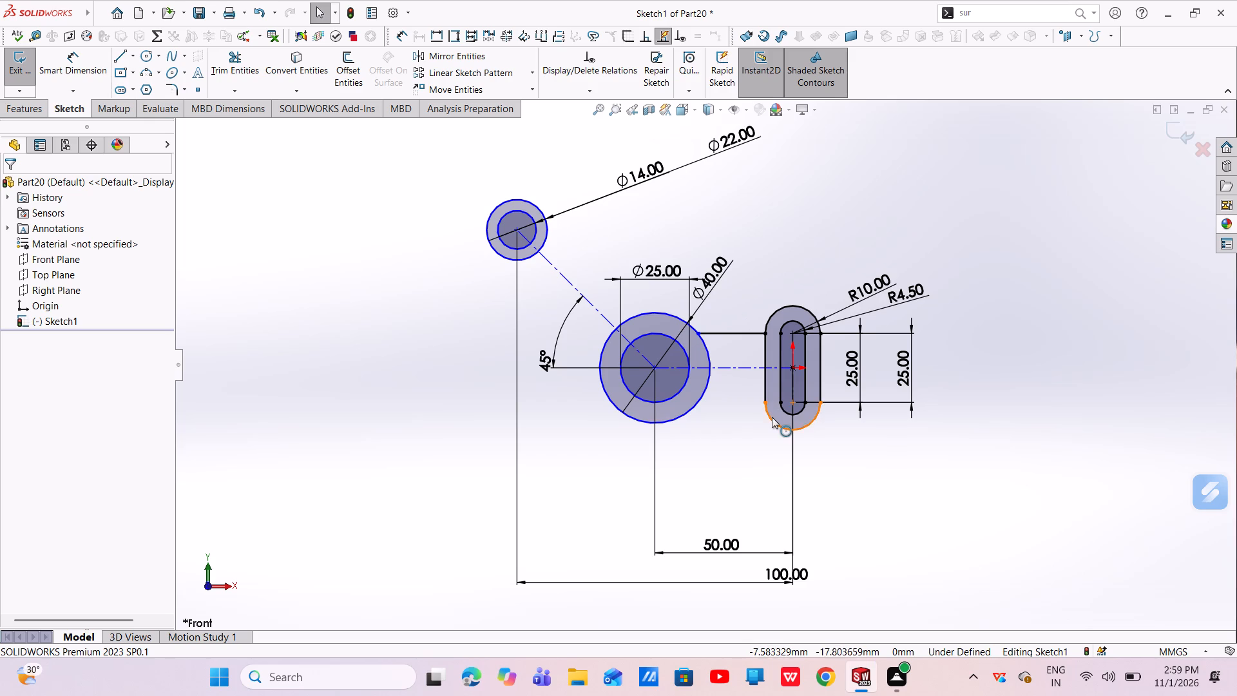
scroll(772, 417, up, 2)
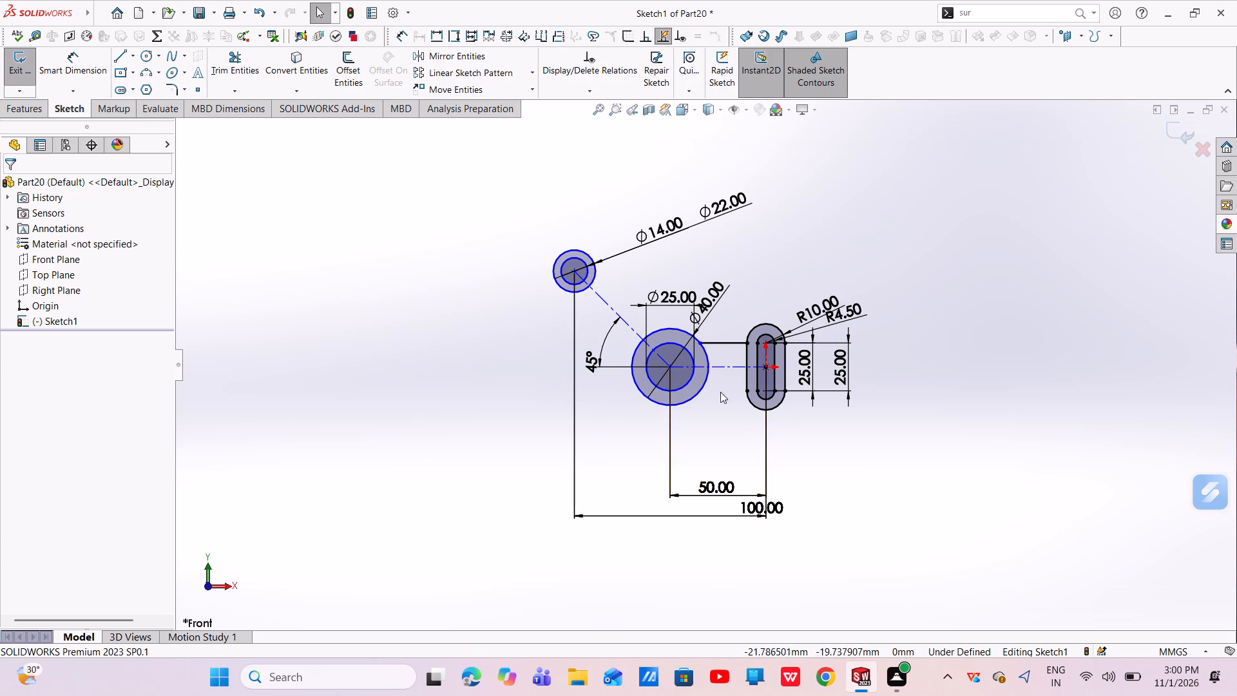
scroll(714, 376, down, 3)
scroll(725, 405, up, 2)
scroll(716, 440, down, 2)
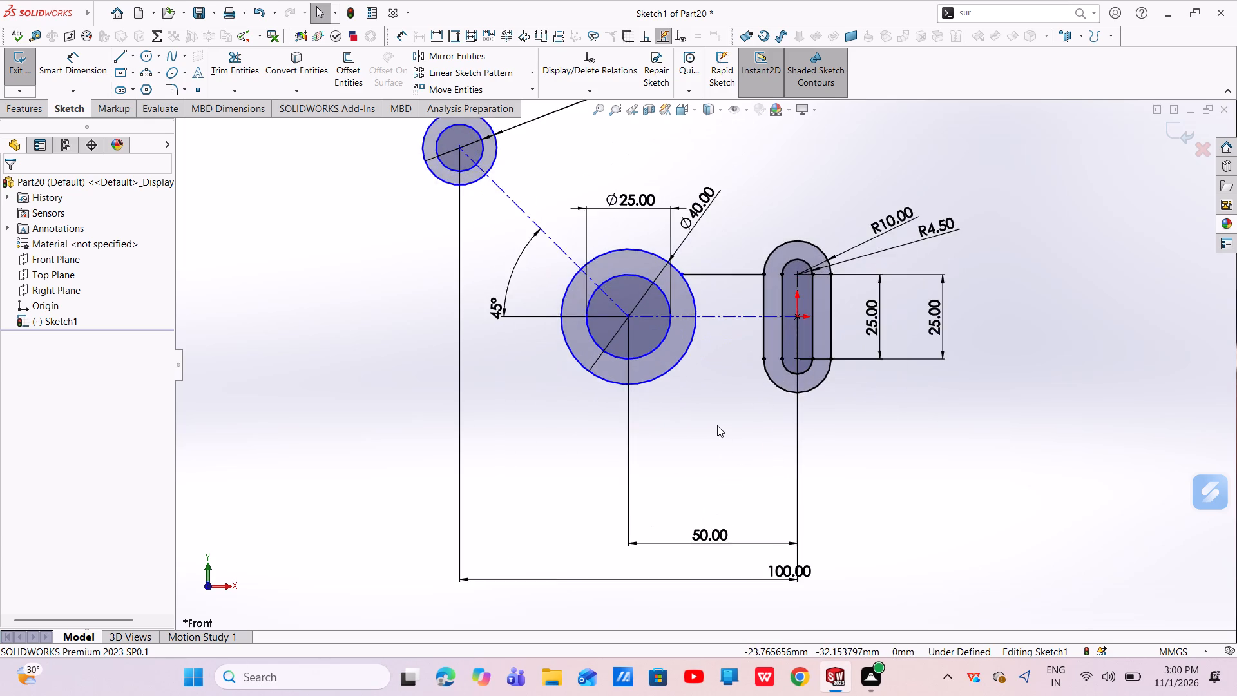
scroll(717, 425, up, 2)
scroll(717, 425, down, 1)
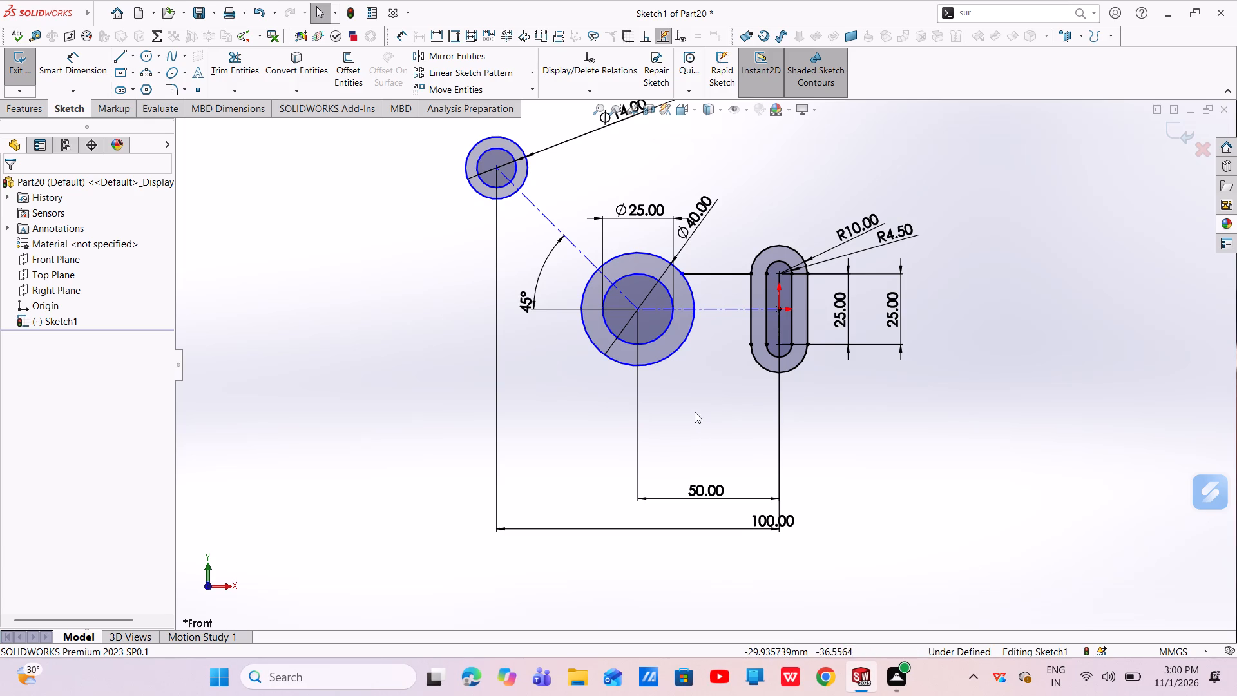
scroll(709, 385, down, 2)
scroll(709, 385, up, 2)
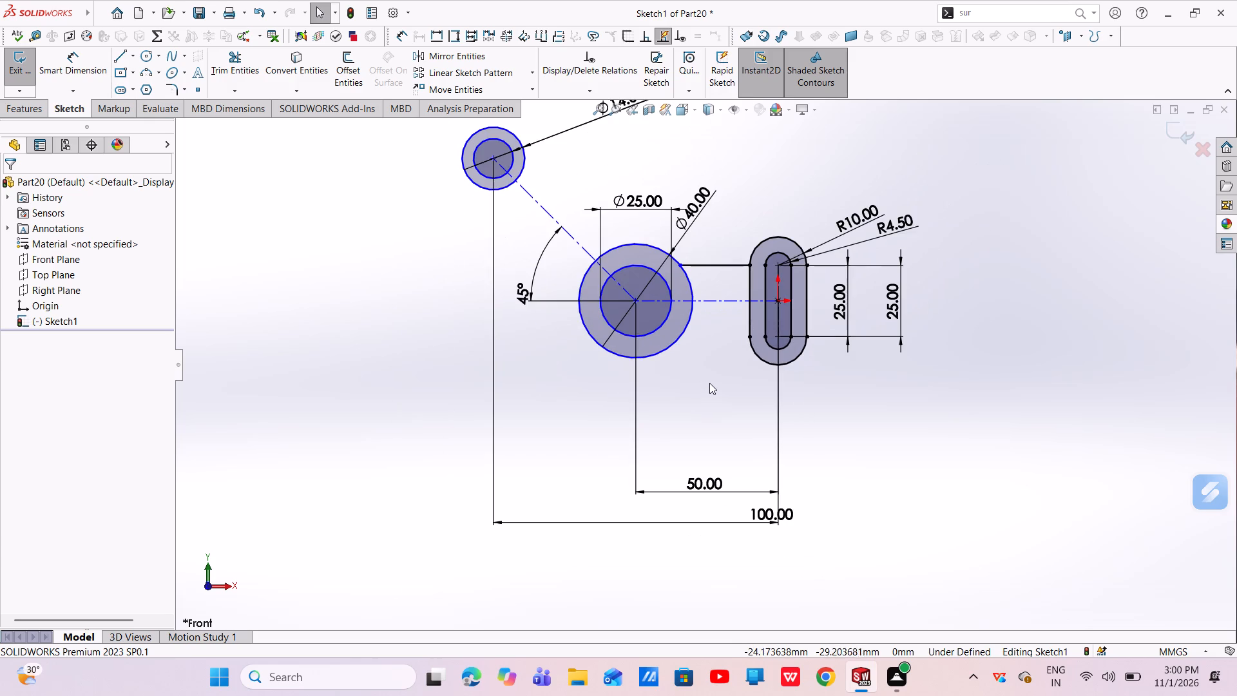
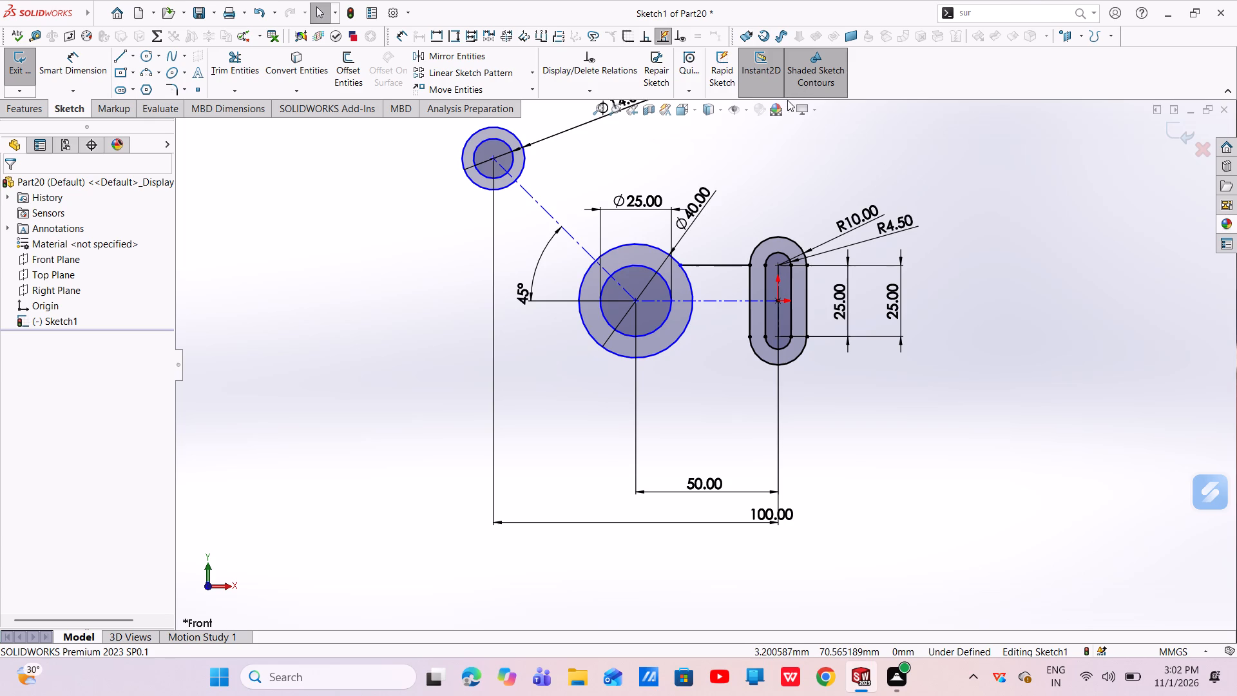
Sketch a line about 25.8 mm long from the lower end of the outer slot's inner-facing side to the 40 mm circle and make it horizontal.
scroll(776, 285, up, 3)
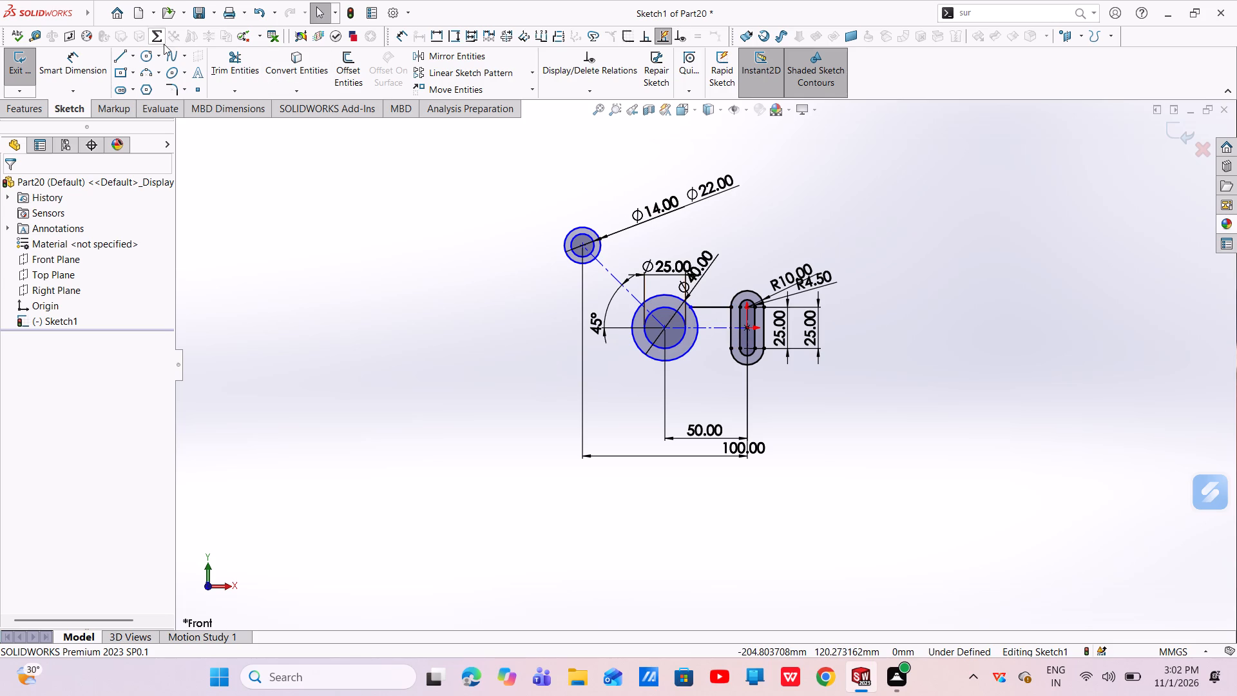
click(126, 61)
scroll(690, 351, down, 6)
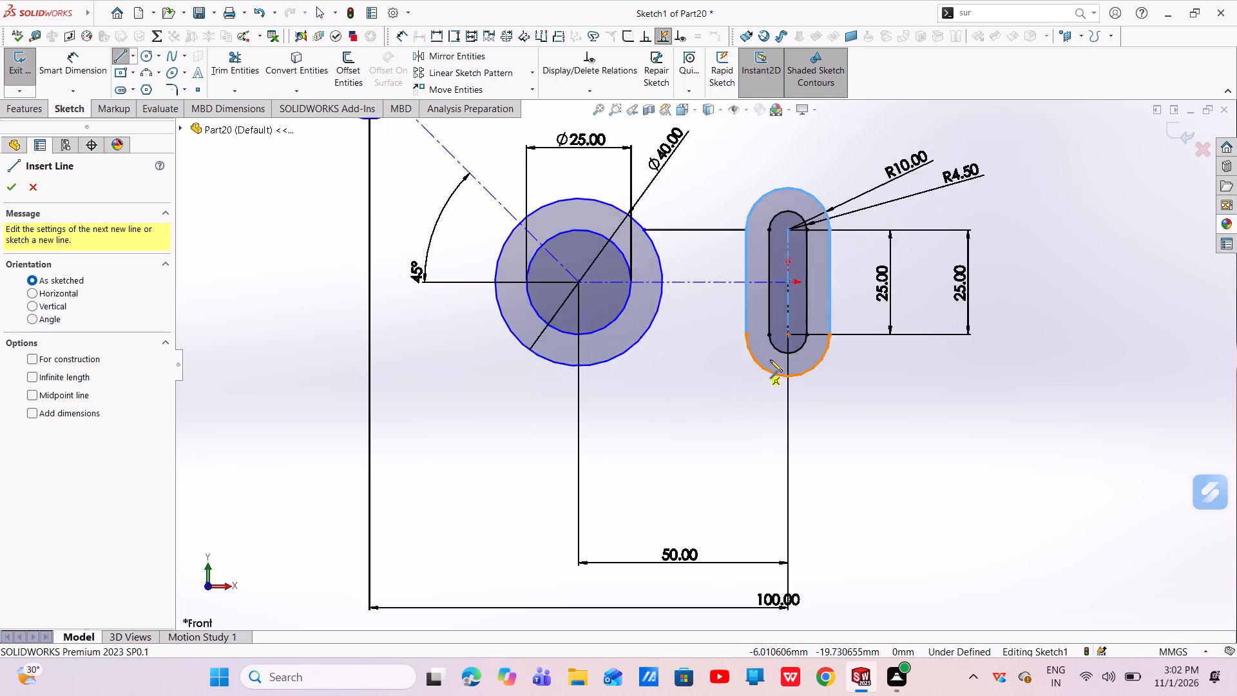
click(738, 329)
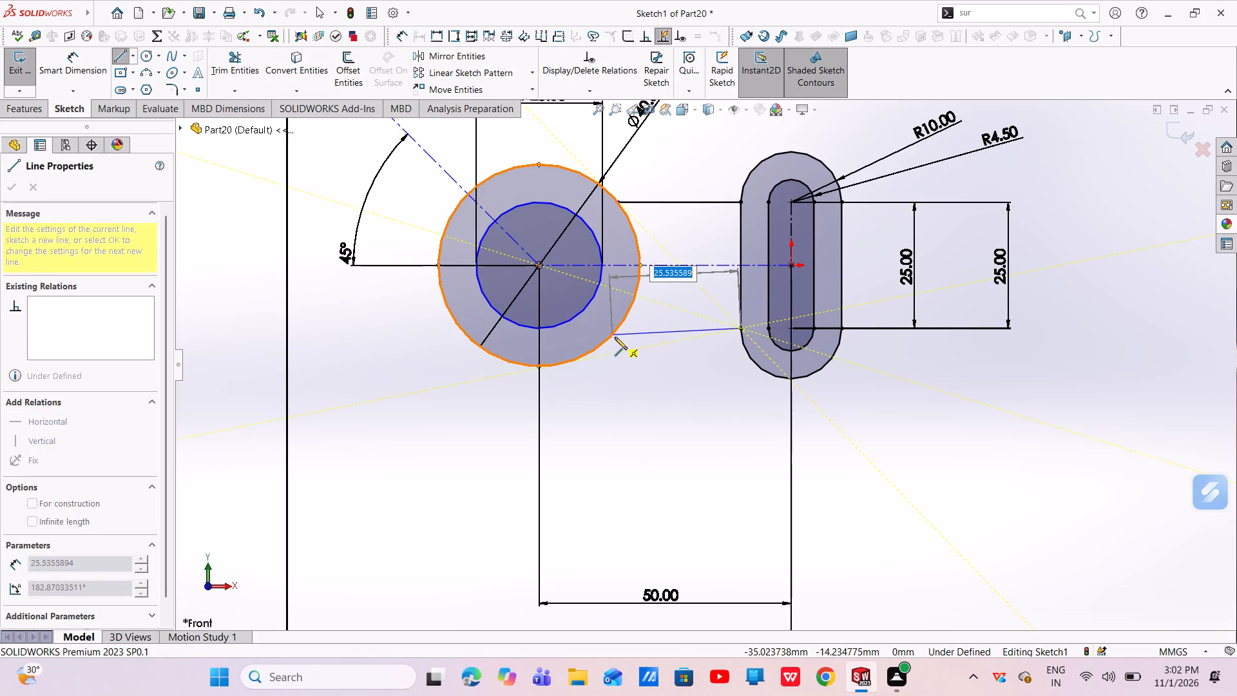
click(610, 335)
right_click(610, 335)
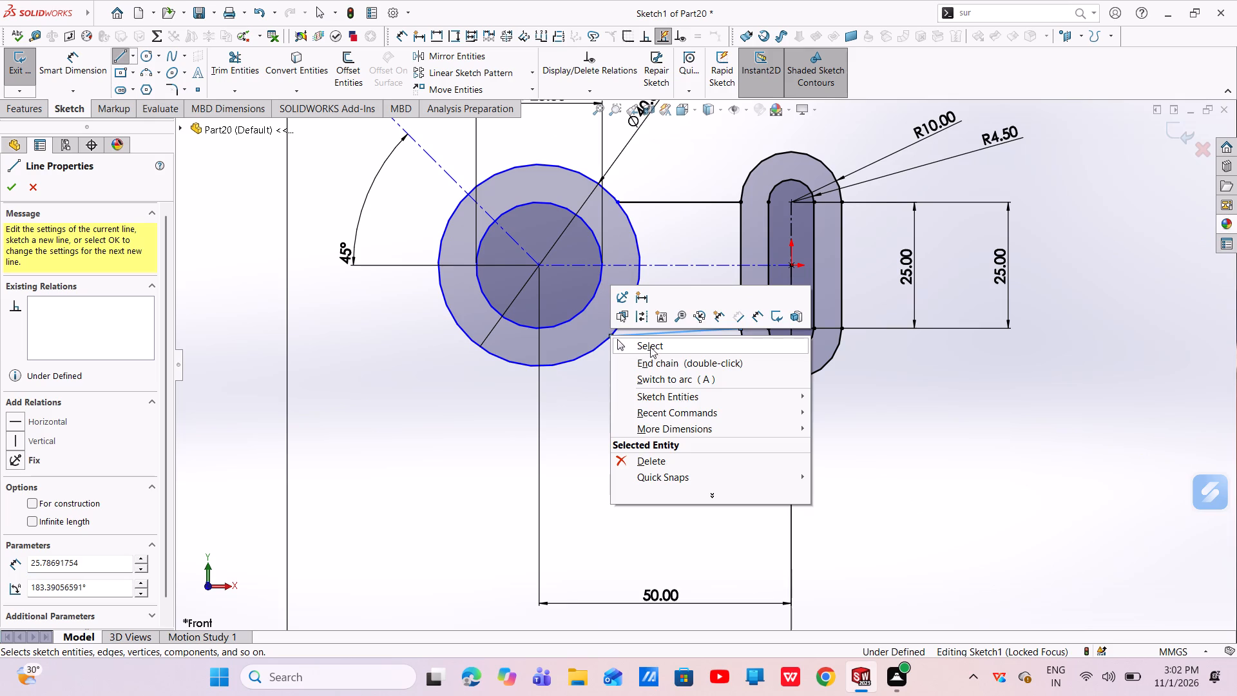
click(650, 347)
click(650, 335)
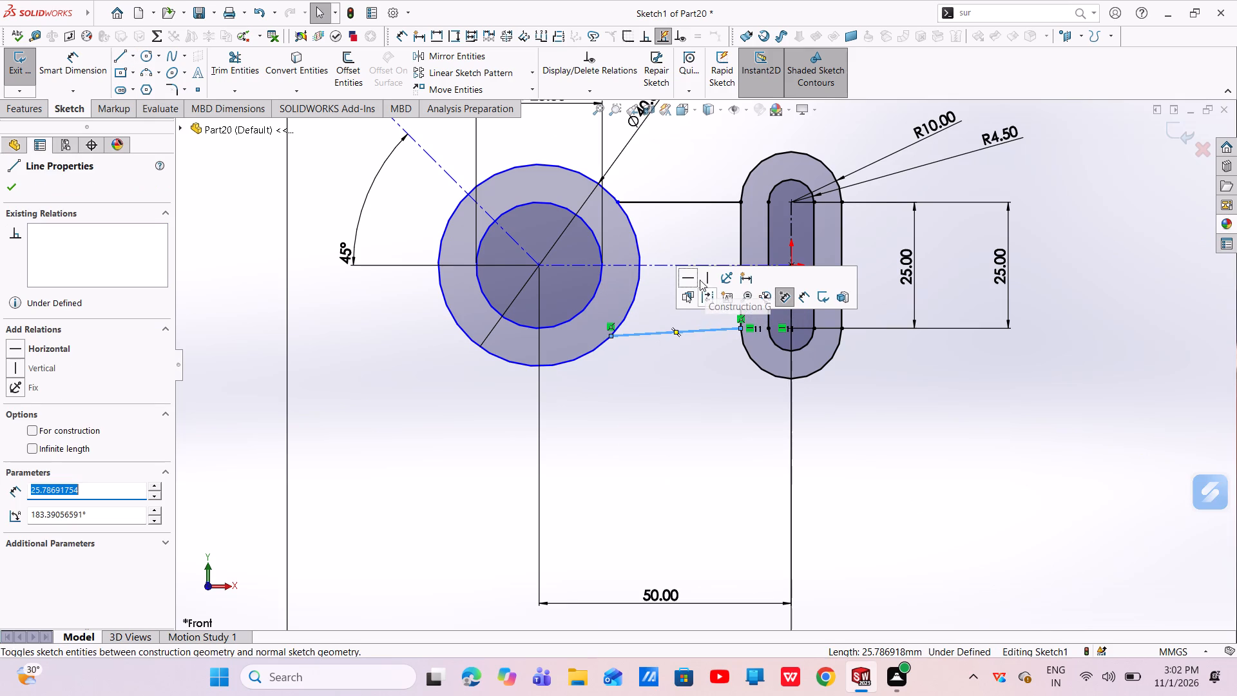
click(692, 280)
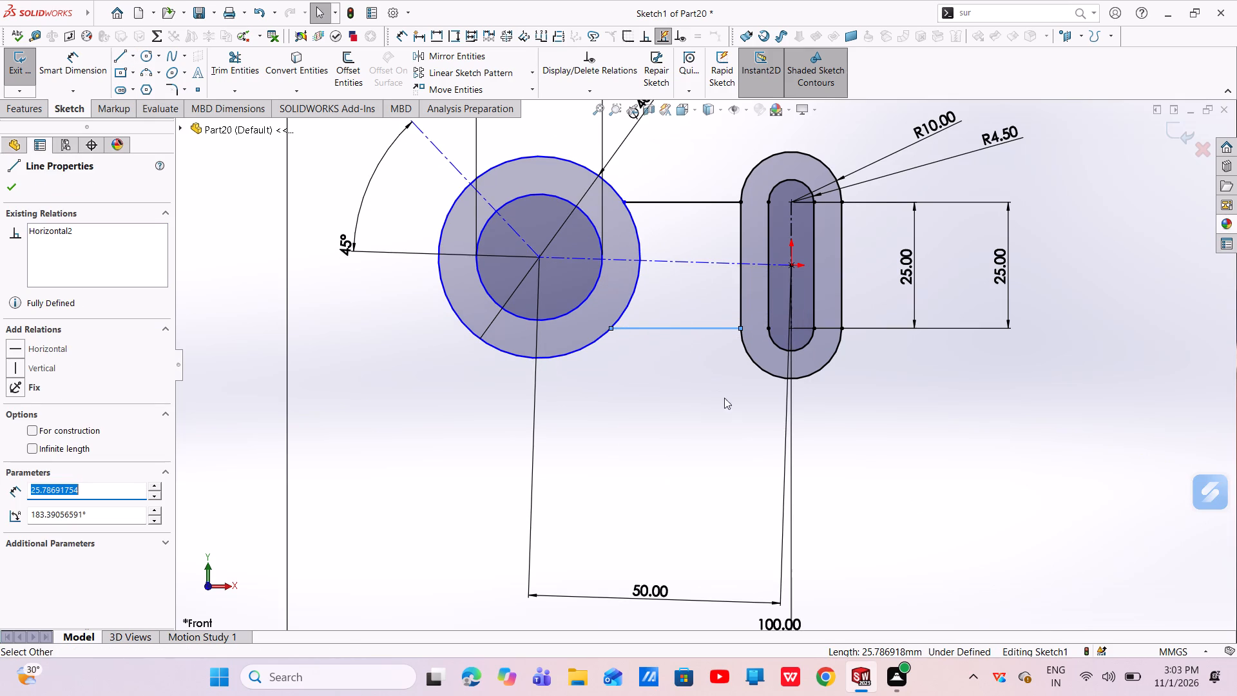
scroll(732, 402, up, 3)
click(843, 427)
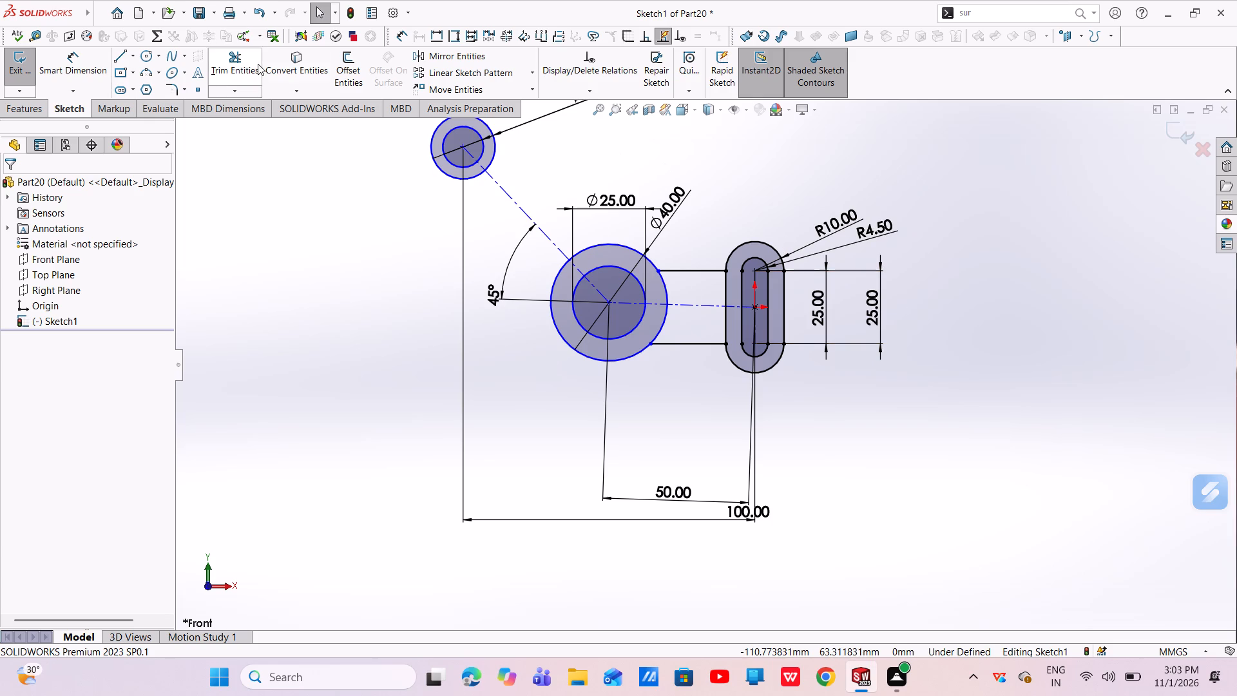
Add a driven dimension between the two horizontal connecting lines and place it beyond the slot's existing height dimensions.
click(74, 79)
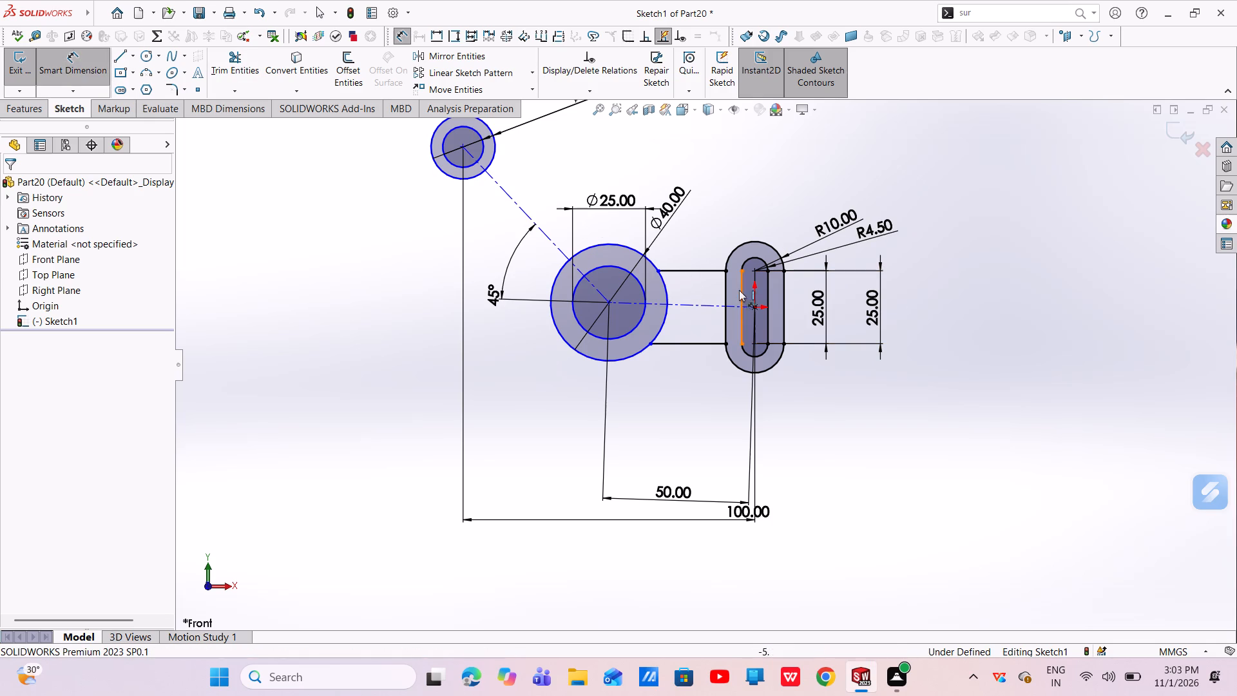
click(695, 269)
click(702, 345)
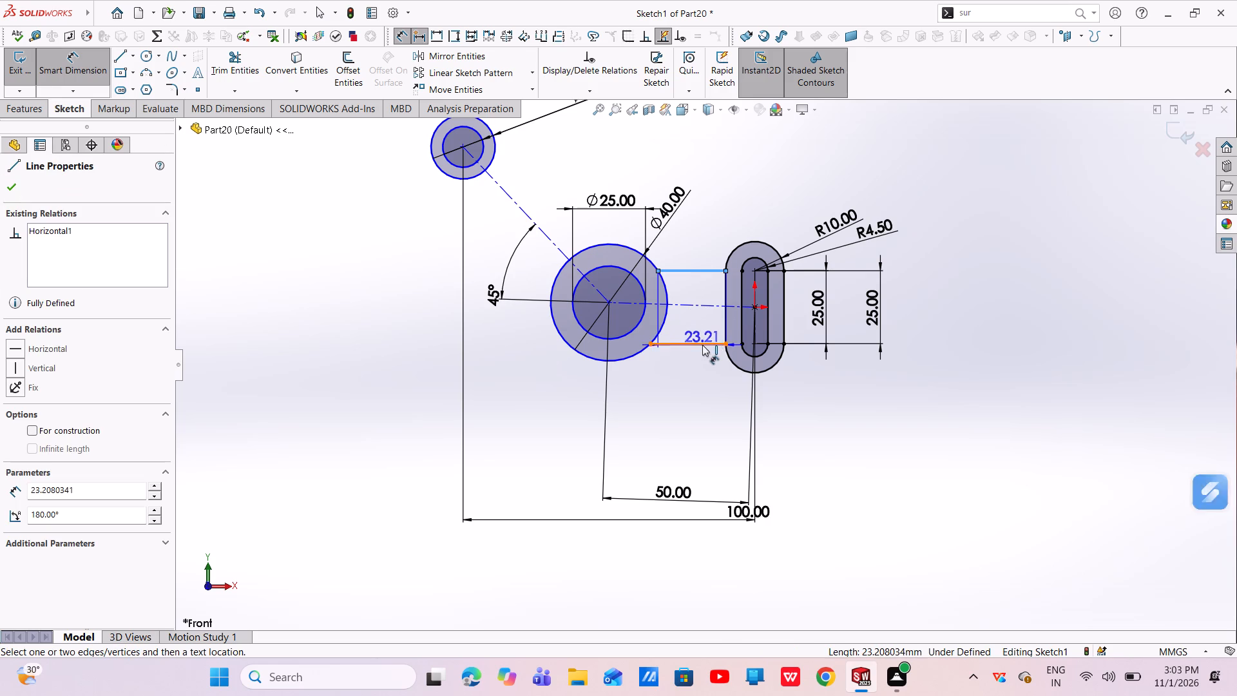
click(697, 327)
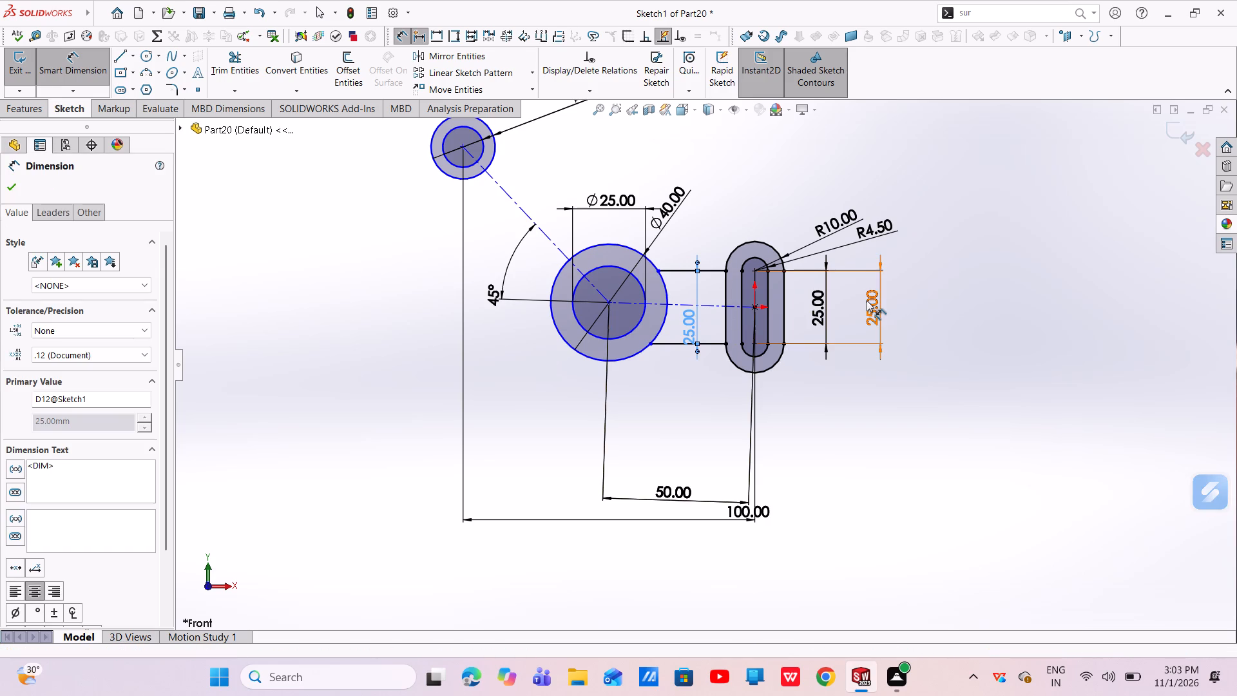
drag(686, 325, 934, 299)
right_click(918, 339)
click(943, 381)
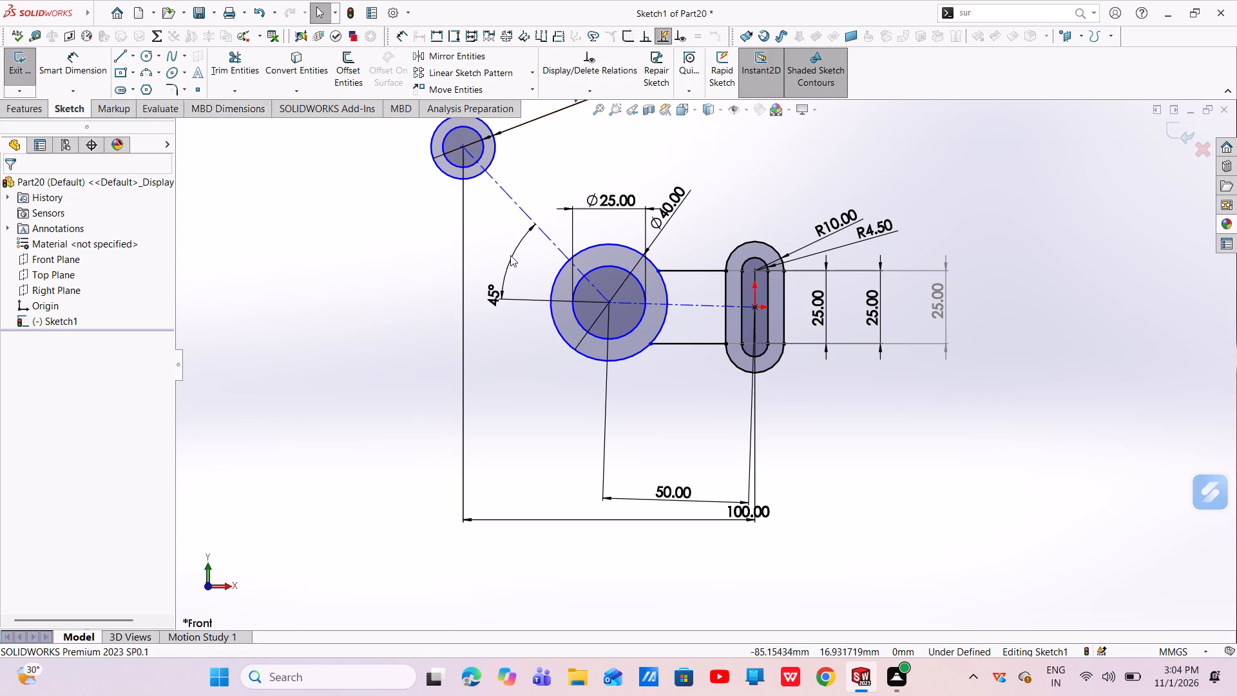
Sketch a slanted line about 69.7 mm long from the upper side of the 22 mm circle to the upper side of the 40 mm circle.
scroll(522, 247, up, 3)
scroll(653, 226, down, 3)
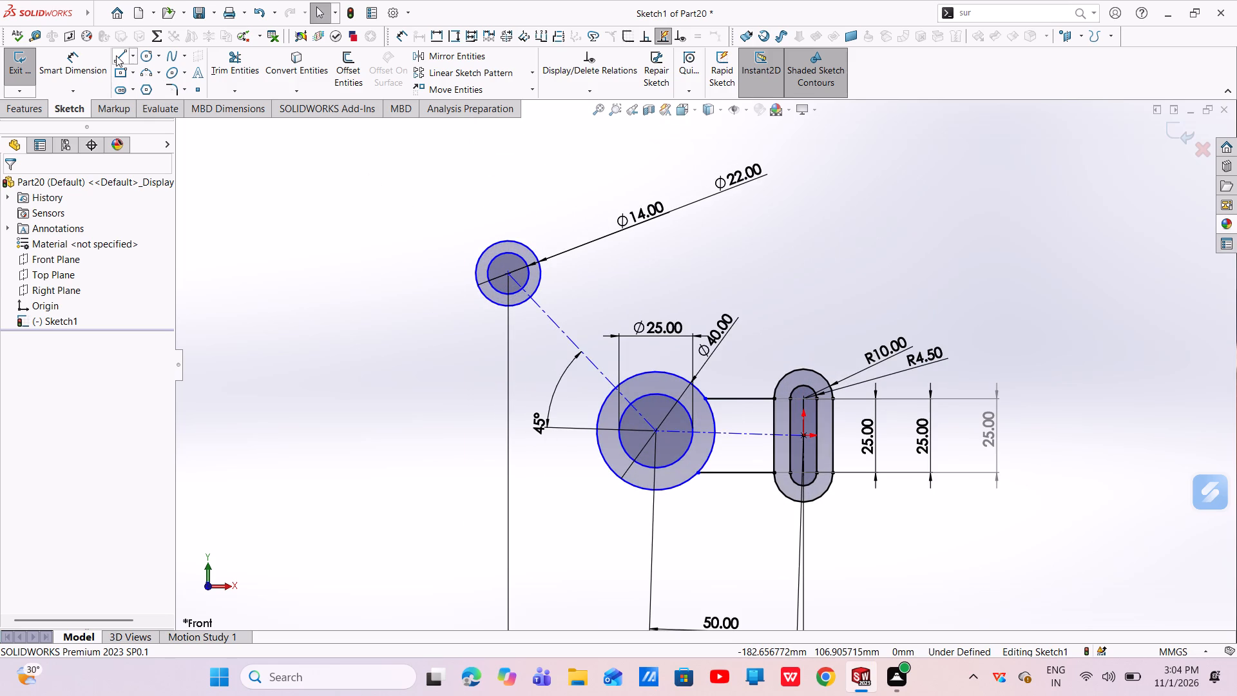
click(116, 55)
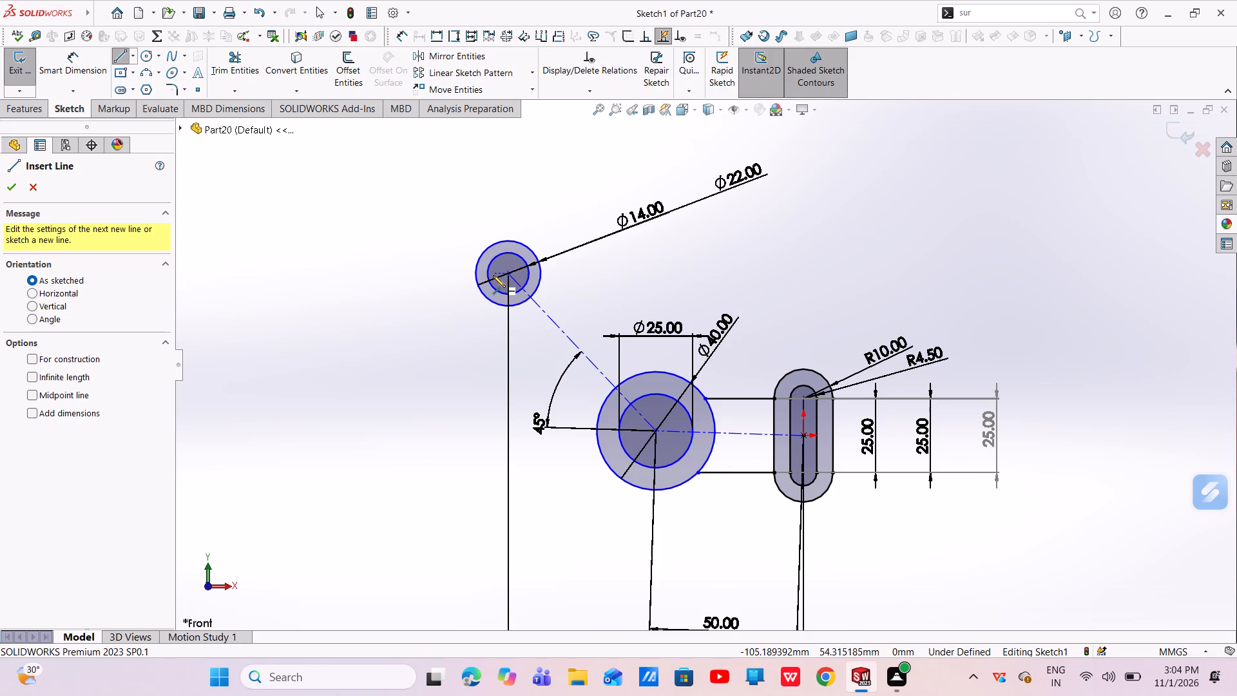
click(530, 248)
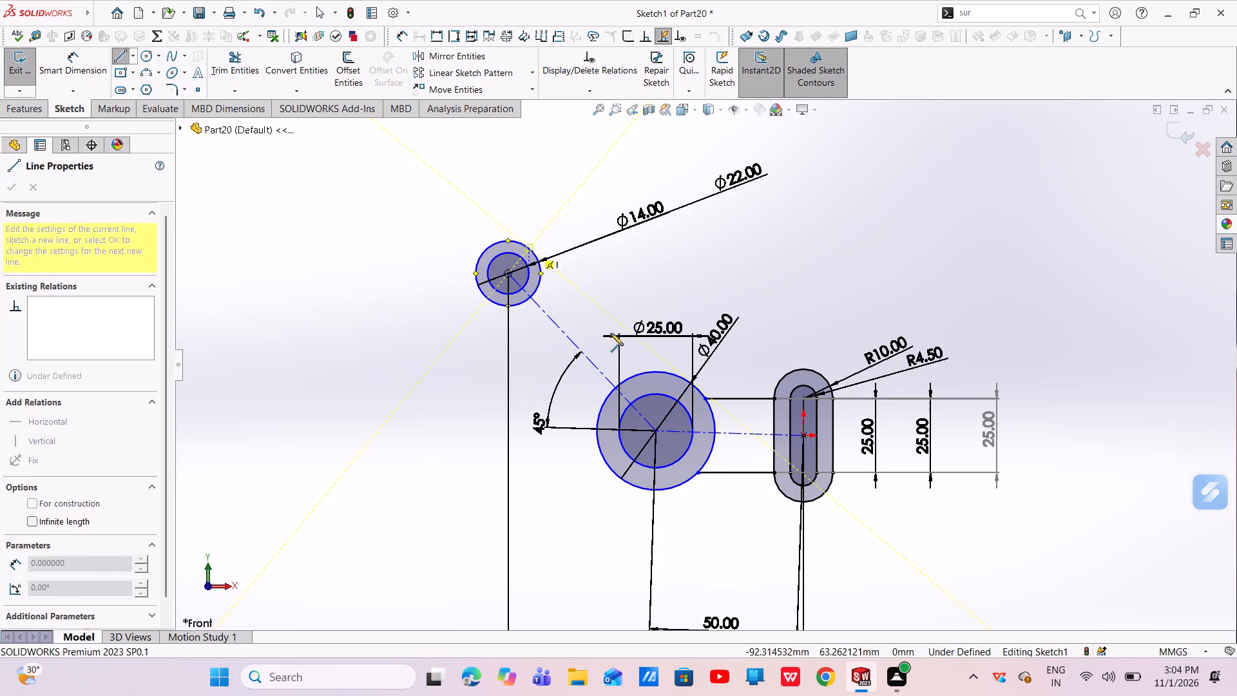
click(687, 379)
right_click(687, 379)
click(702, 389)
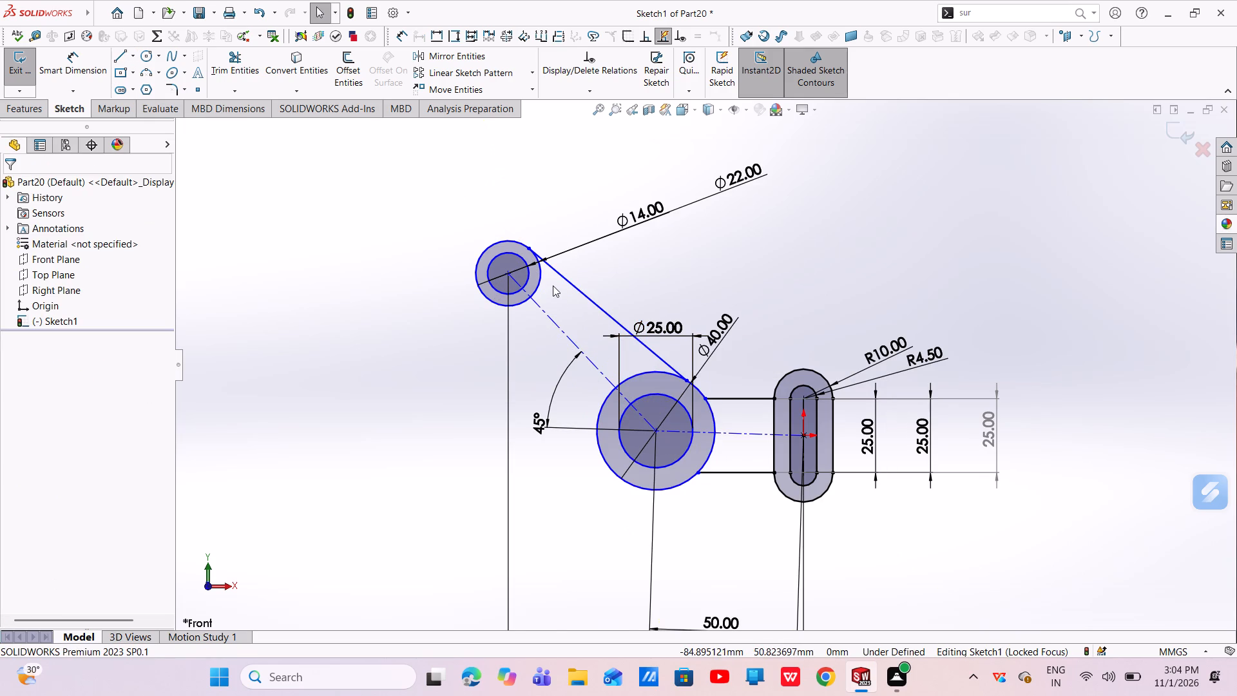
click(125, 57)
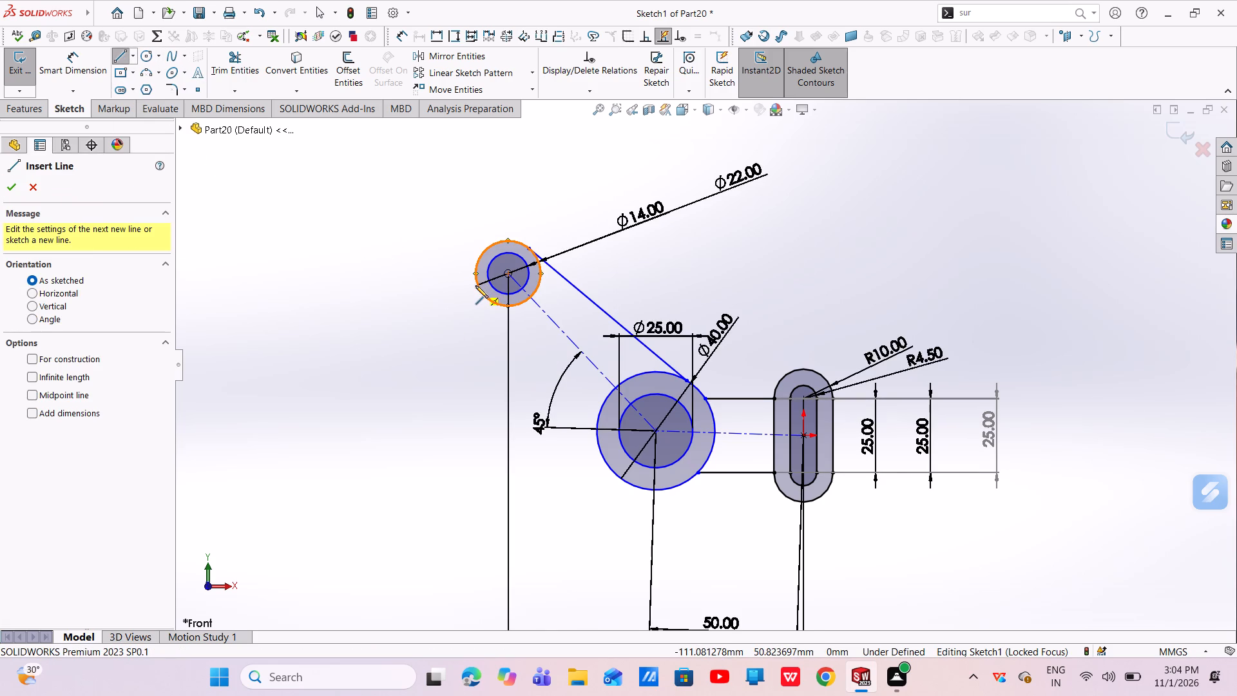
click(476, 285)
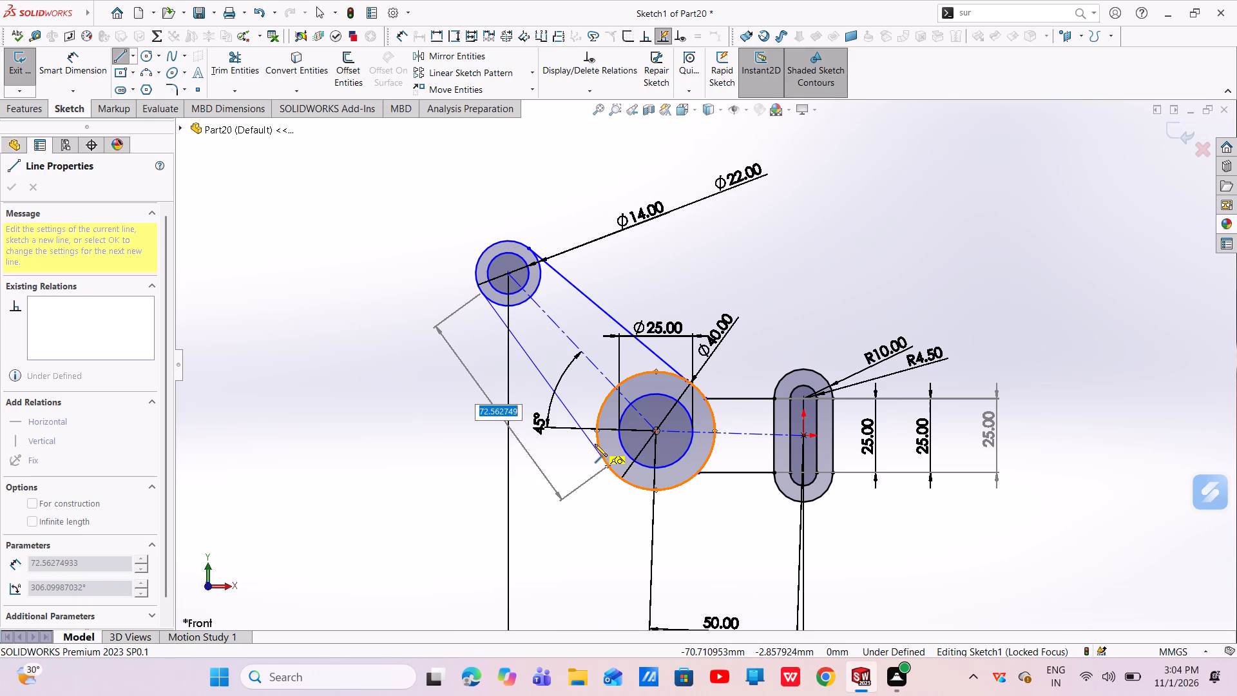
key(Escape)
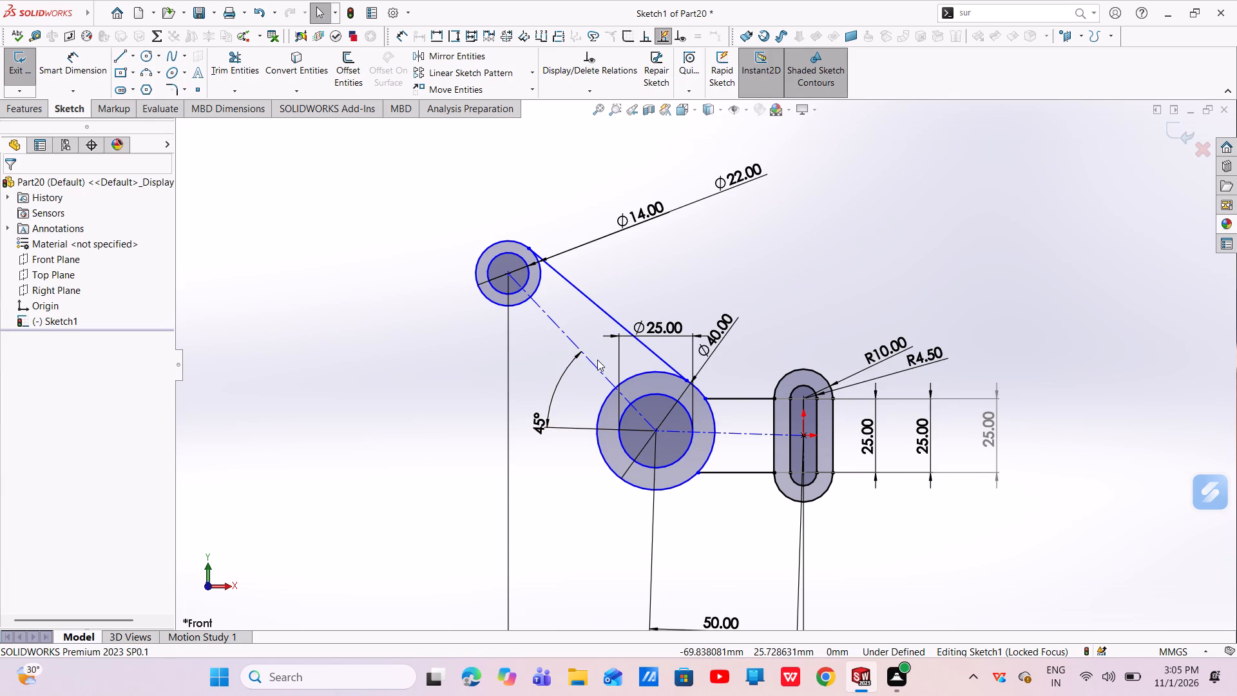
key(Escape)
Make the slanted connecting line tangent to the 22 mm circle.
scroll(546, 249, down, 5)
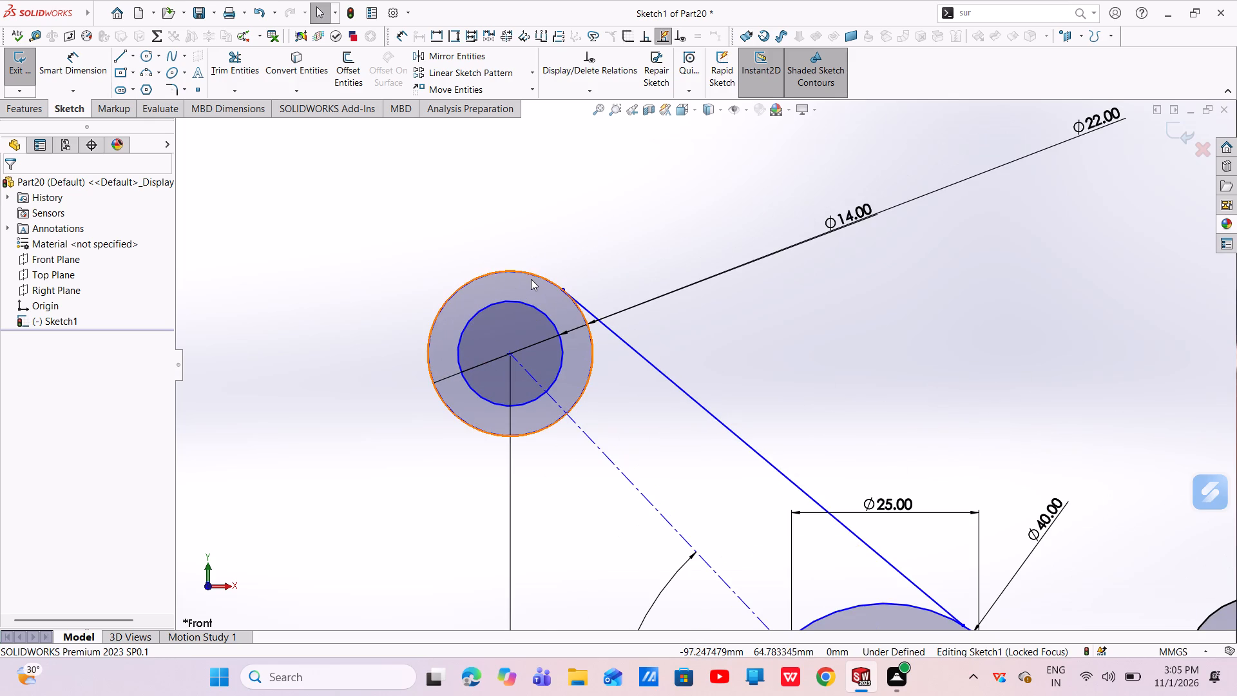
click(531, 275)
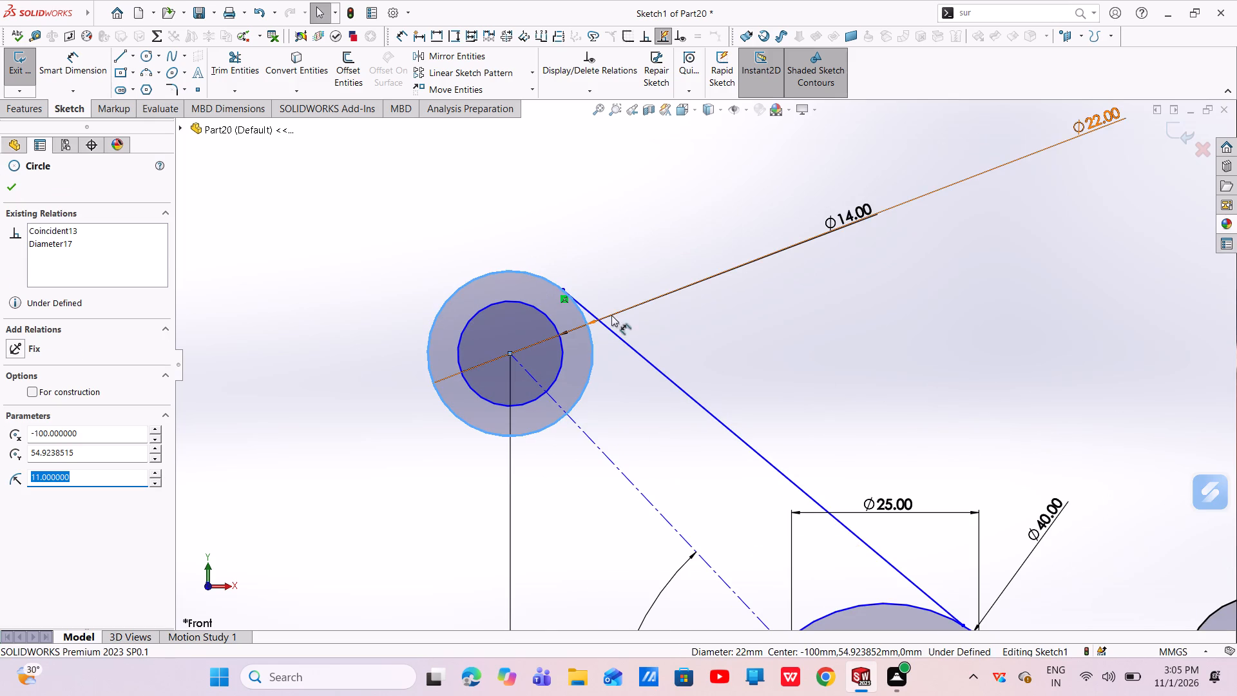
ctrl+click(611, 330)
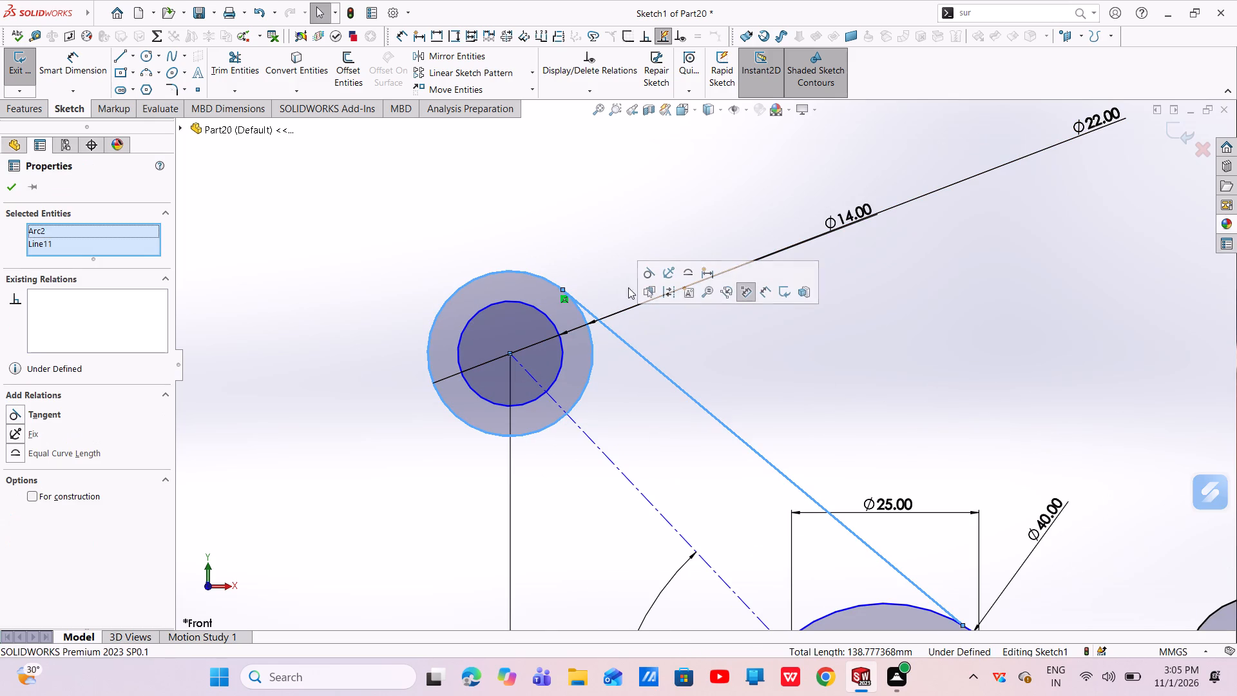
click(642, 276)
key(Escape)
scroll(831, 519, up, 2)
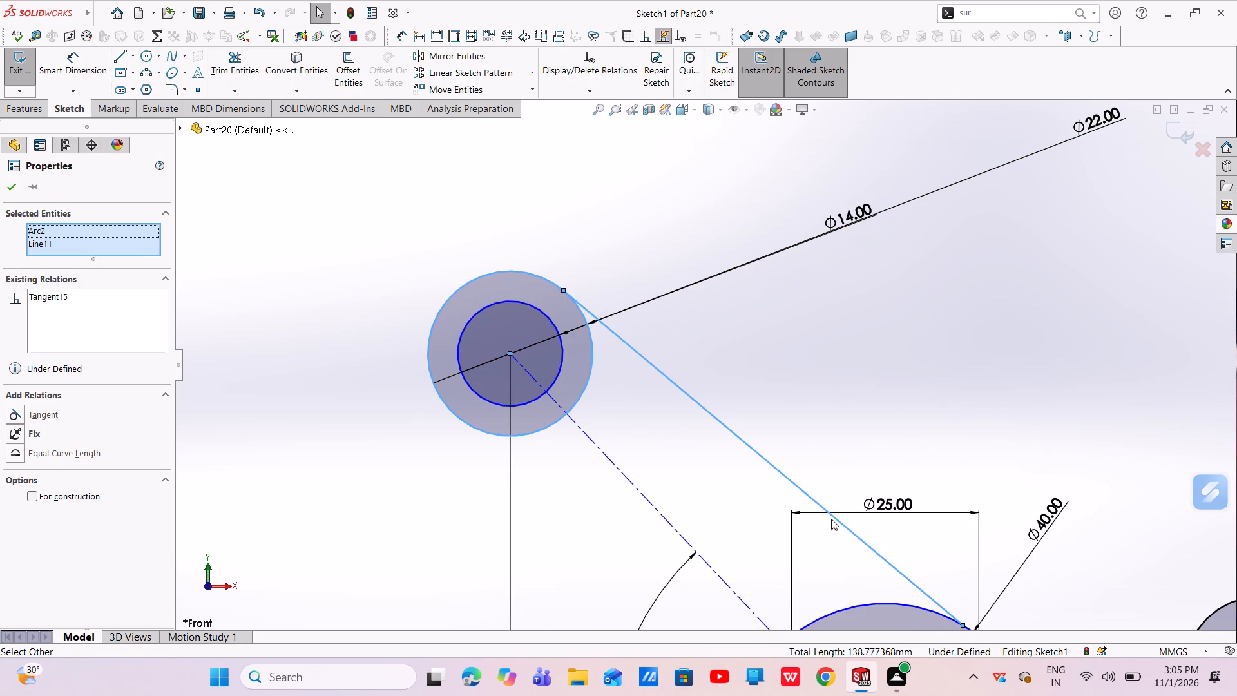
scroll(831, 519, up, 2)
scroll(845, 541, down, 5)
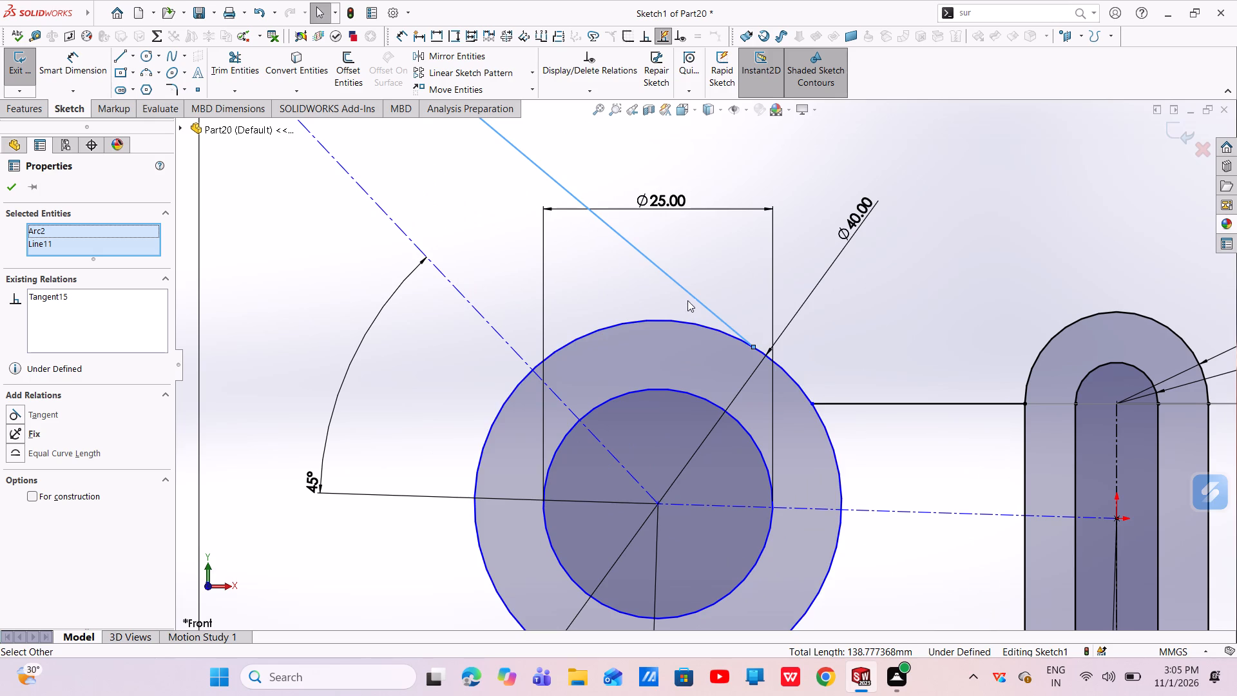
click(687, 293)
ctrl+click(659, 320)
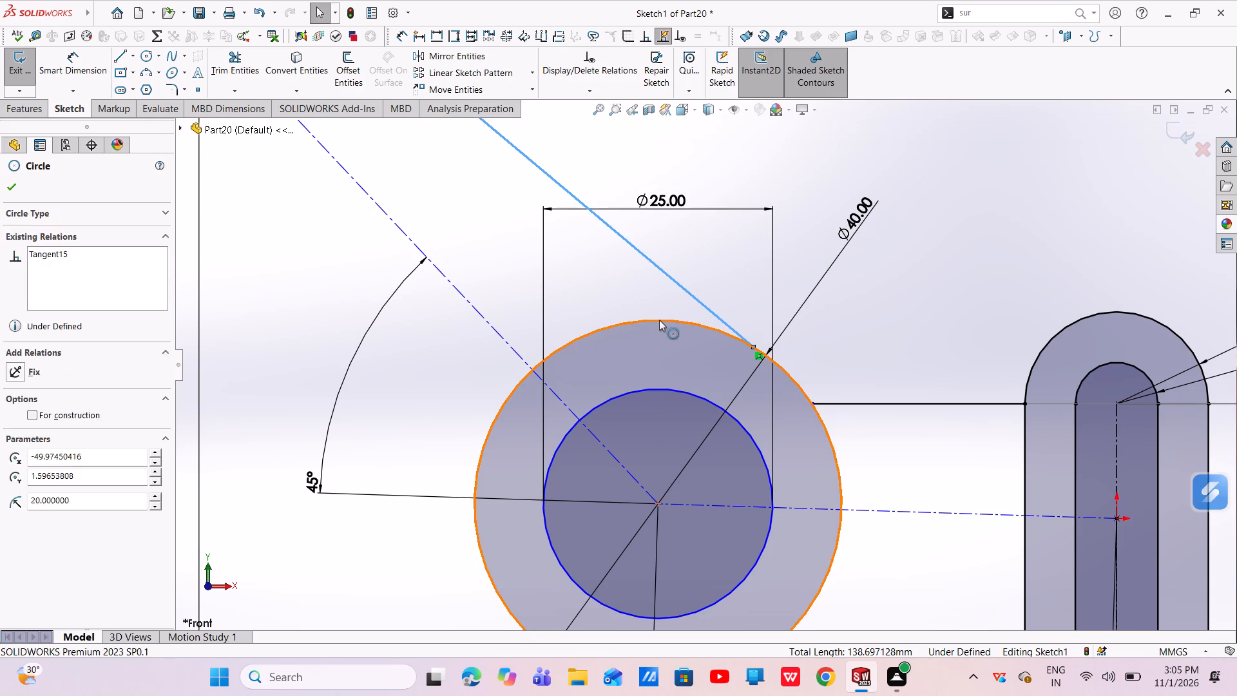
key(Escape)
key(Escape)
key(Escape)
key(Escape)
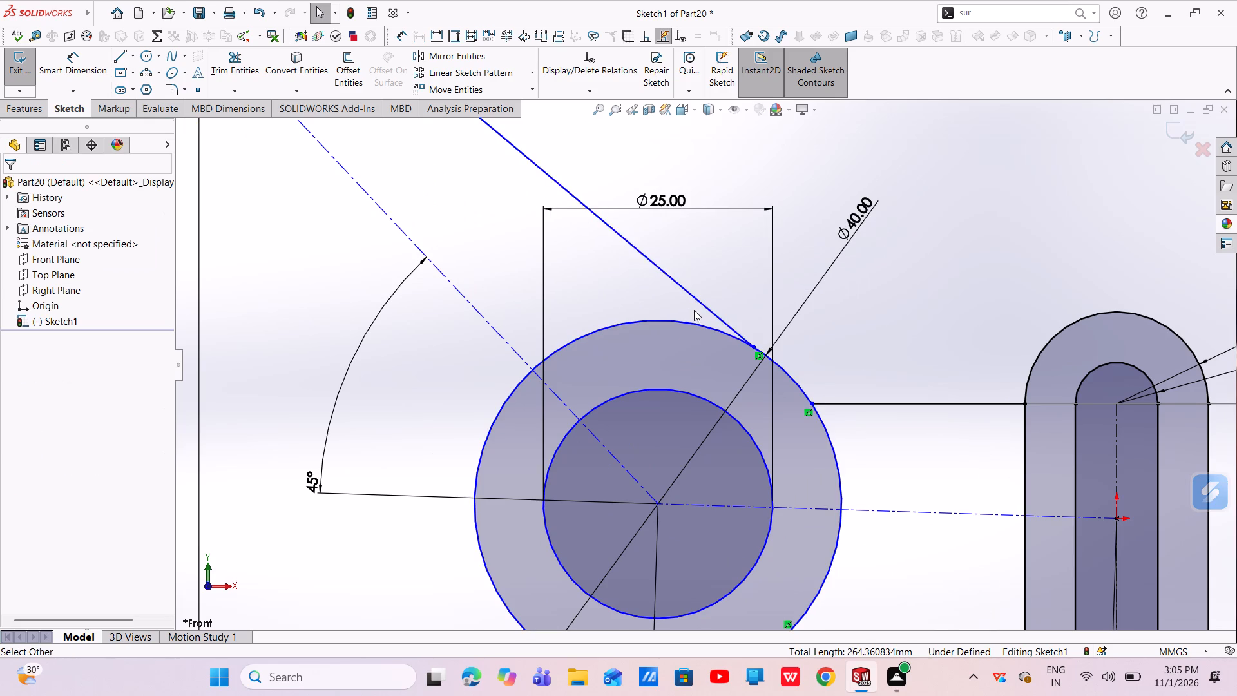
Make the slanted connecting line tangent to the 40 mm circle.
click(698, 296)
click(695, 300)
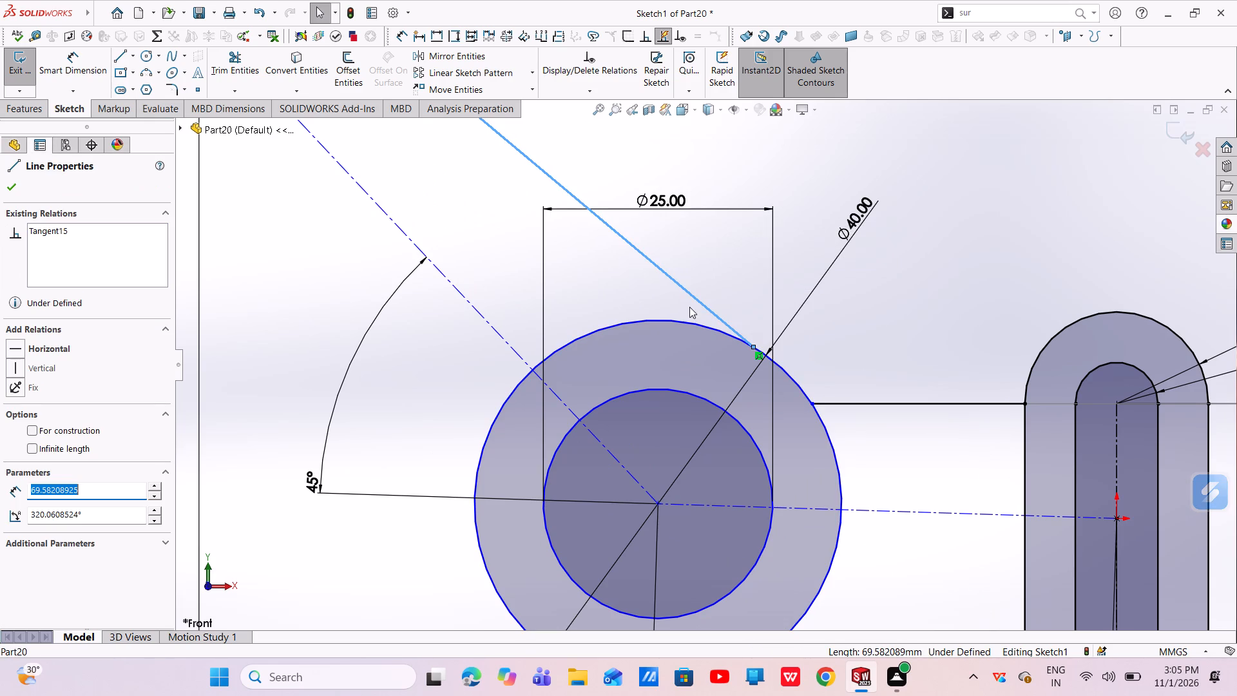
ctrl+click(678, 320)
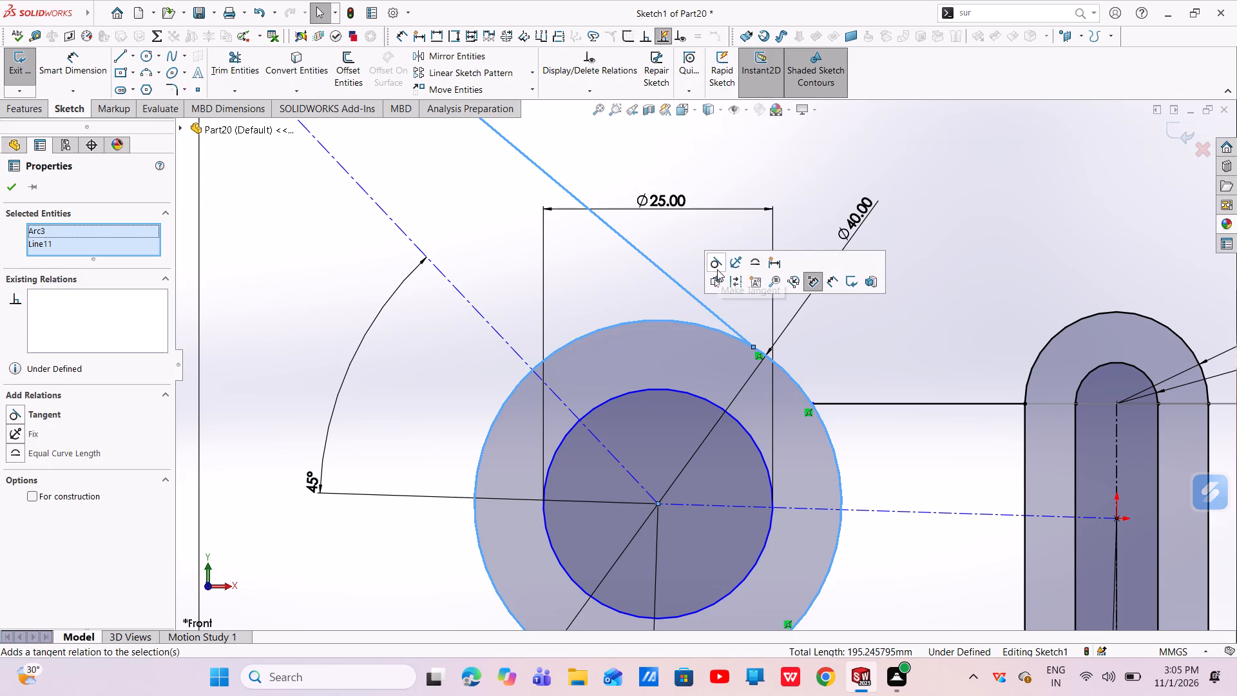
click(717, 269)
key(Escape)
key(Escape)
Mirror the slanted tangent line about the angled centerline joining the 22 mm and 40 mm circles, keeping the original.
scroll(673, 405, up, 2)
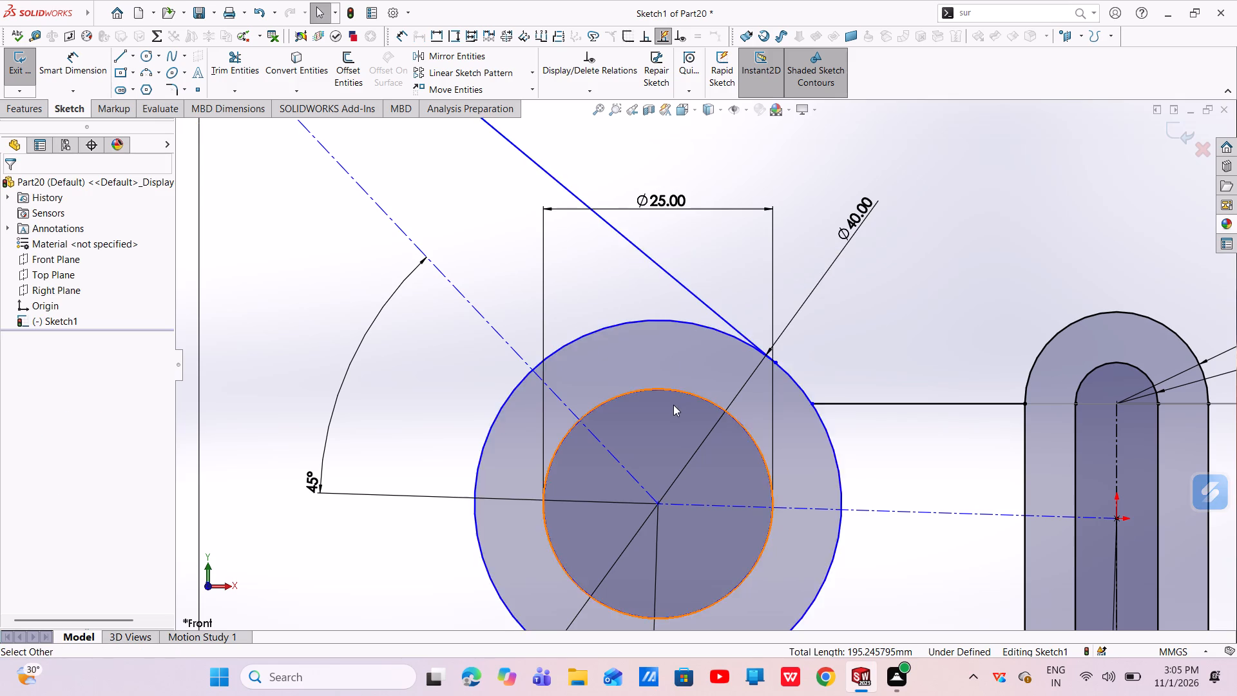
scroll(673, 405, up, 3)
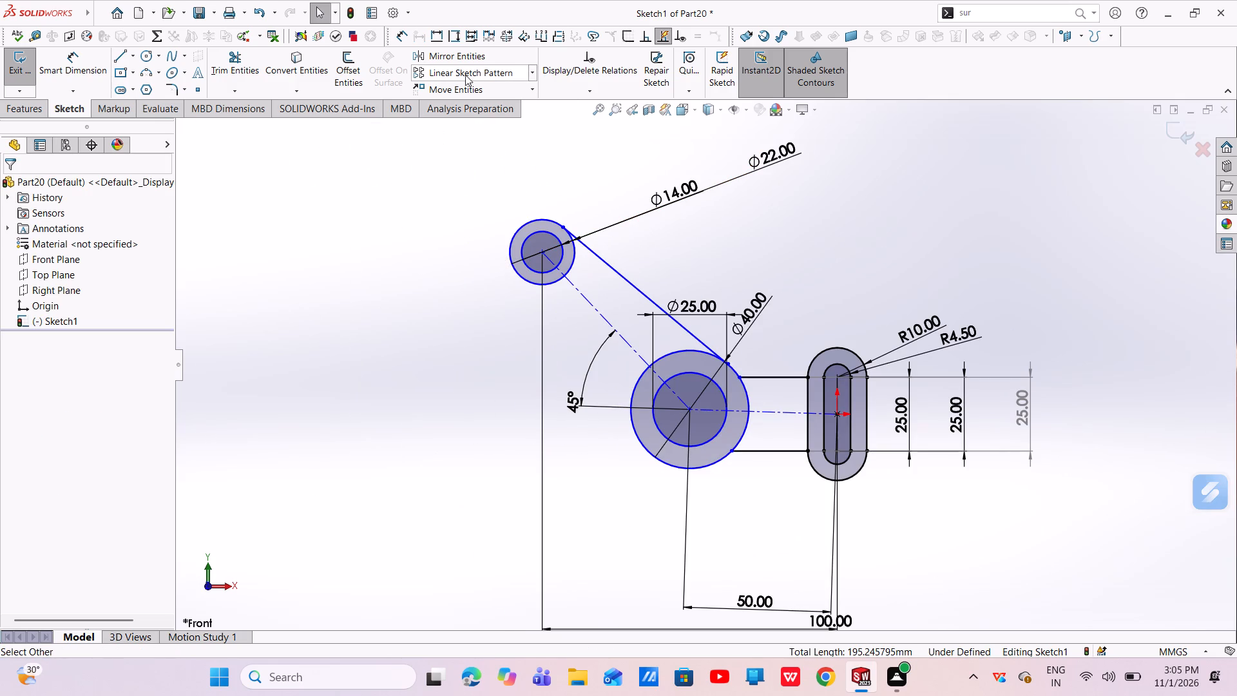
click(453, 63)
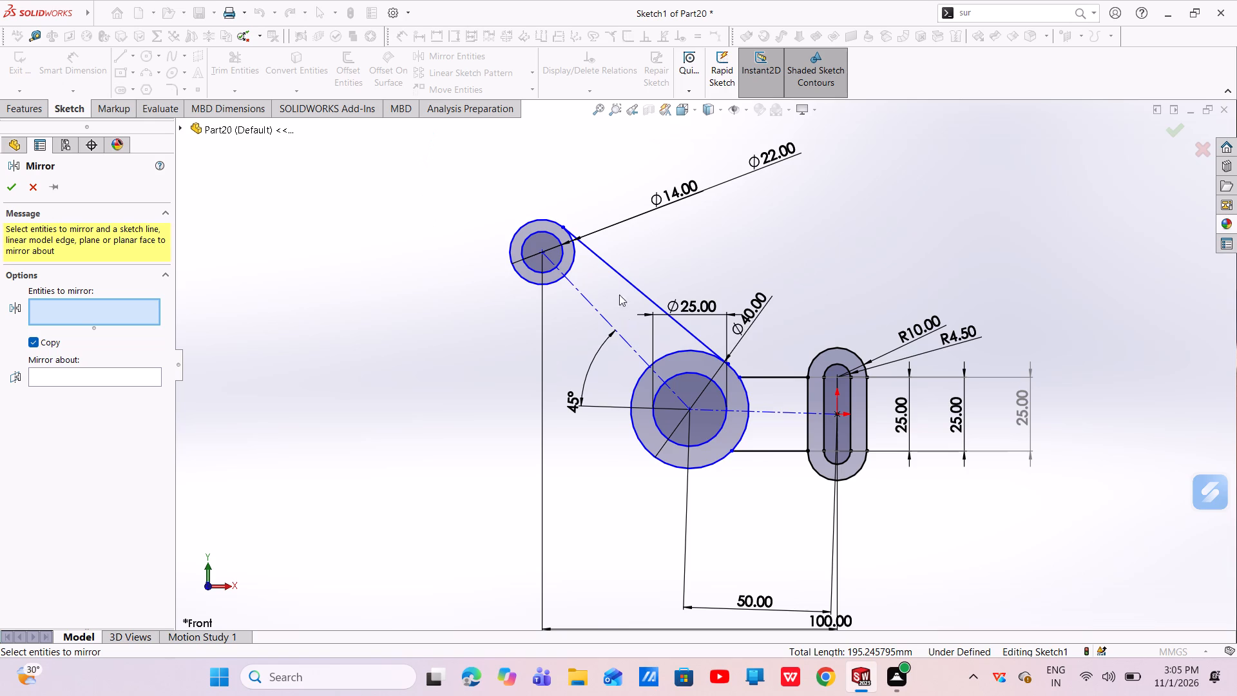
click(628, 280)
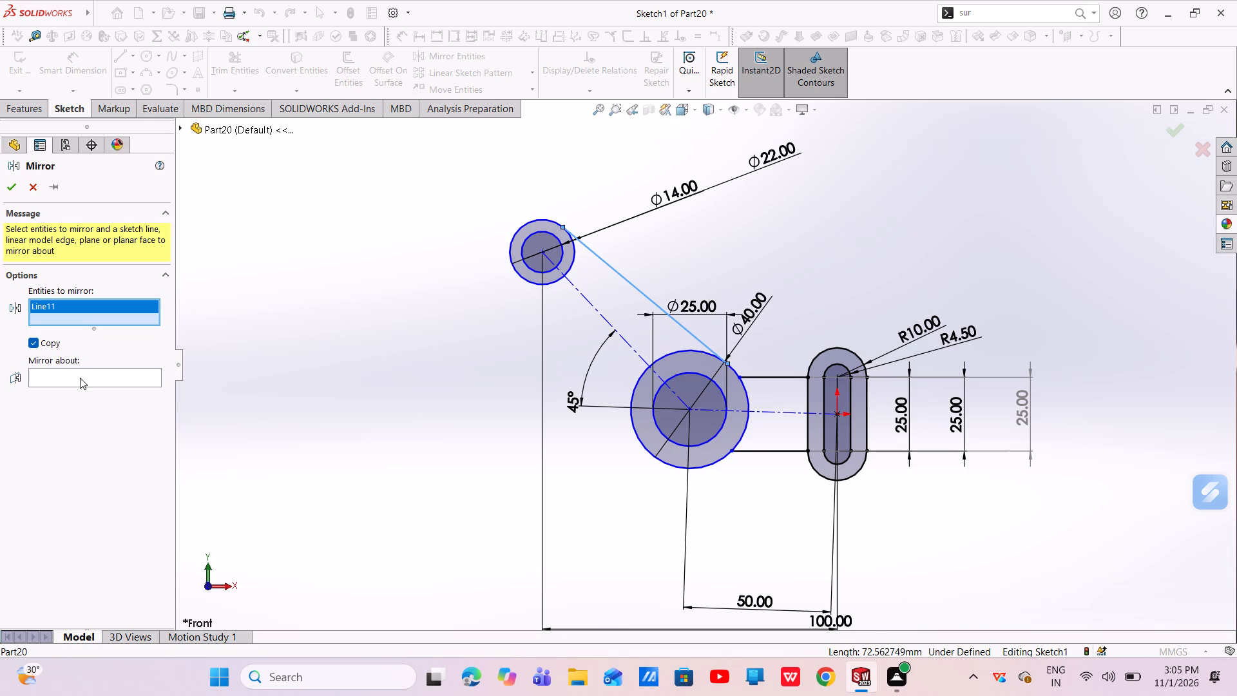
click(80, 378)
click(593, 310)
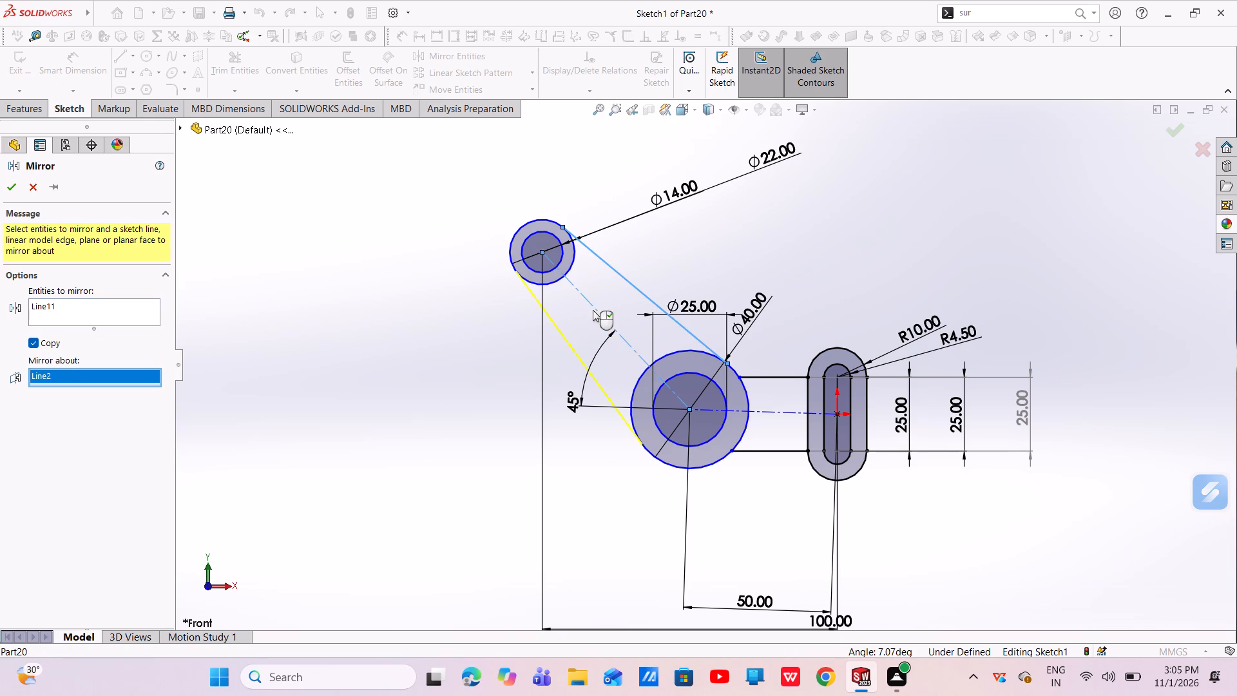
click(5, 188)
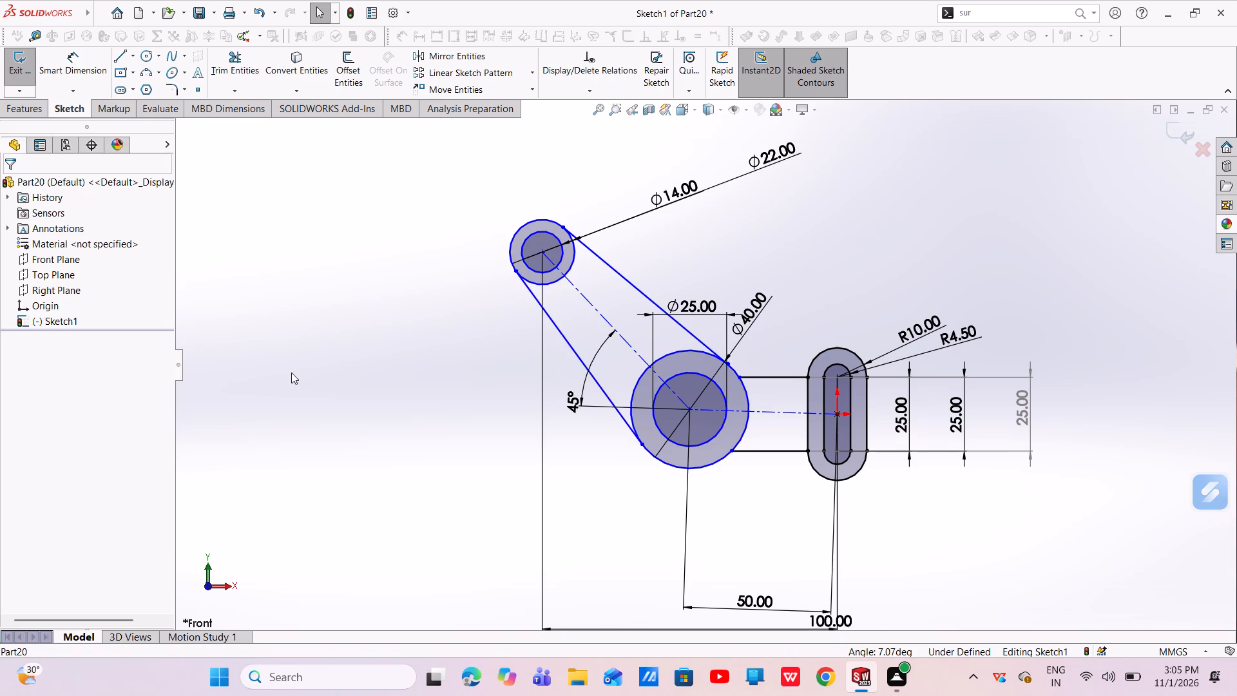
Examine up close where the mirrored line meets the 40 mm circle.
scroll(643, 449, down, 5)
scroll(673, 396, down, 6)
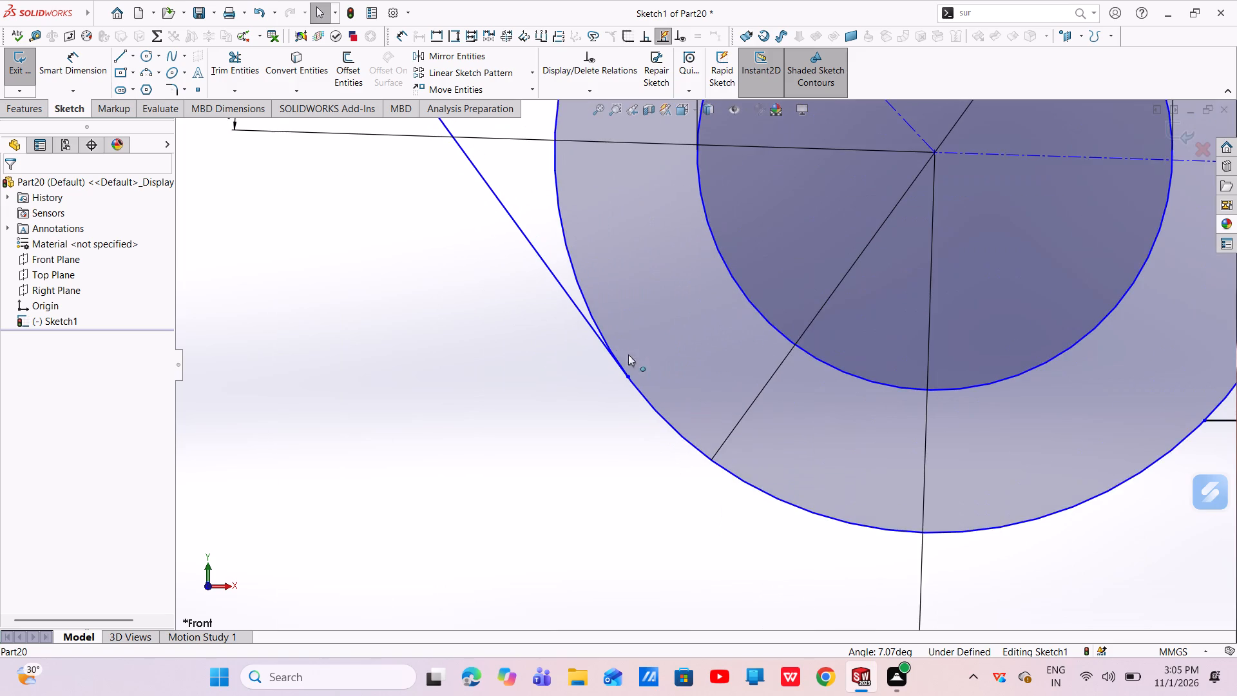
scroll(615, 351, down, 4)
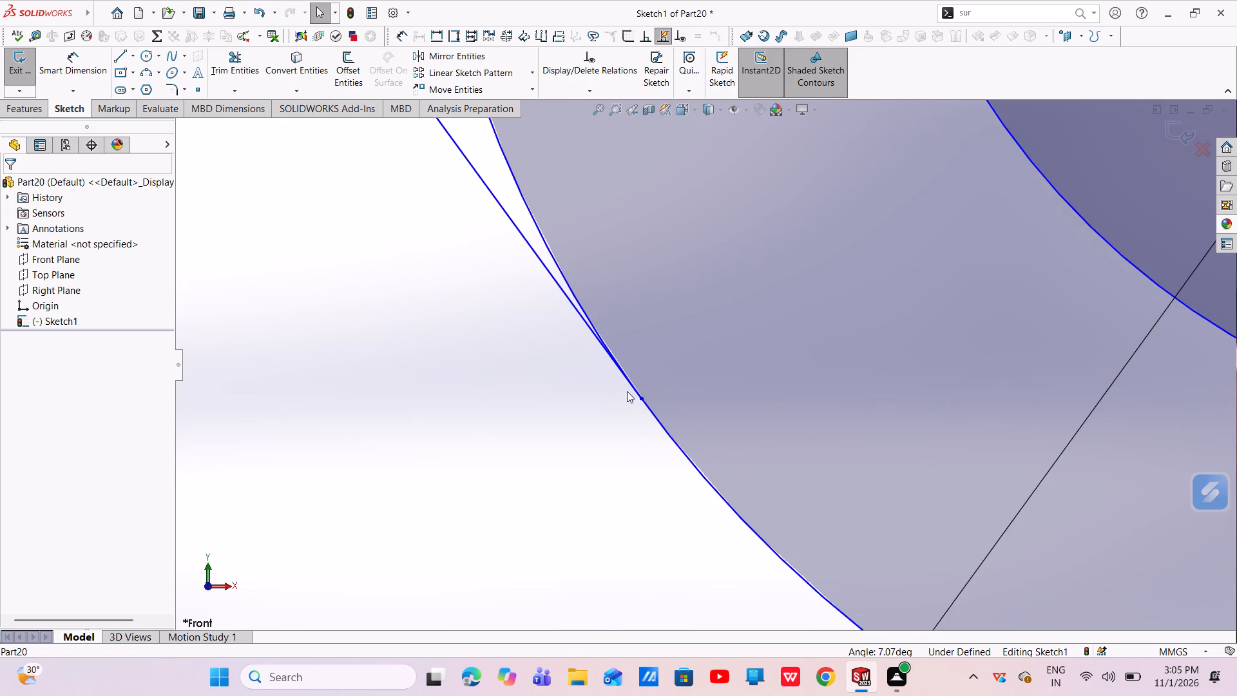
scroll(667, 366, up, 9)
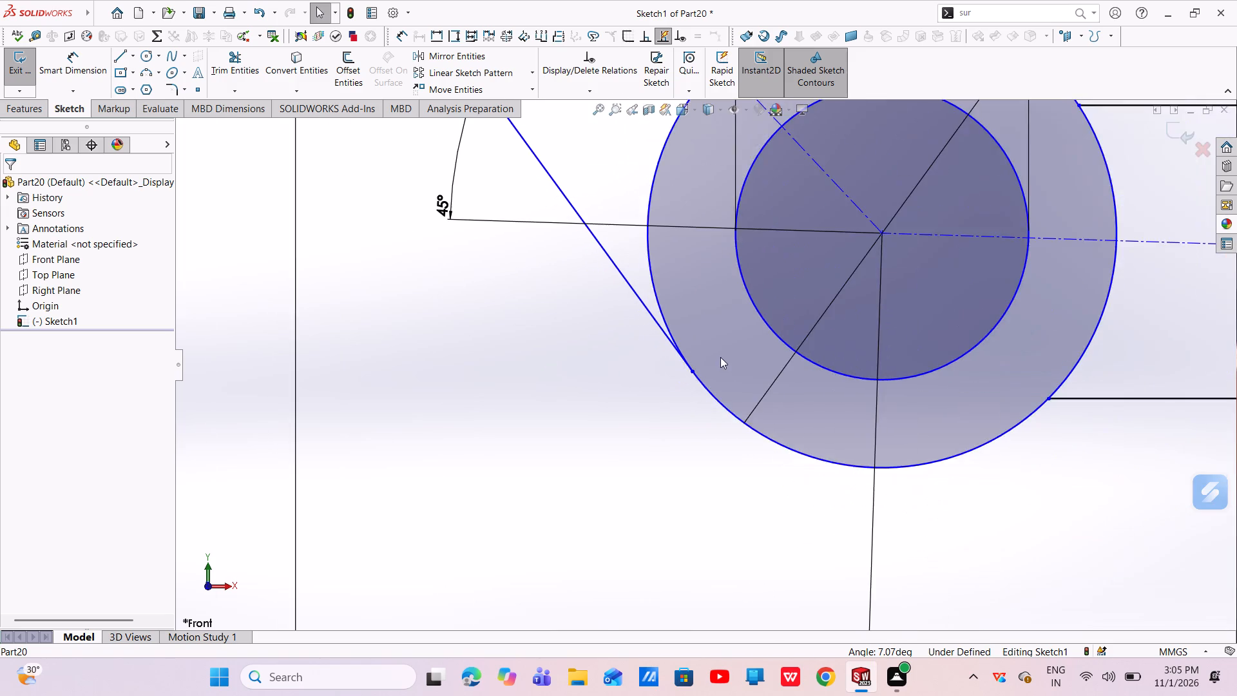
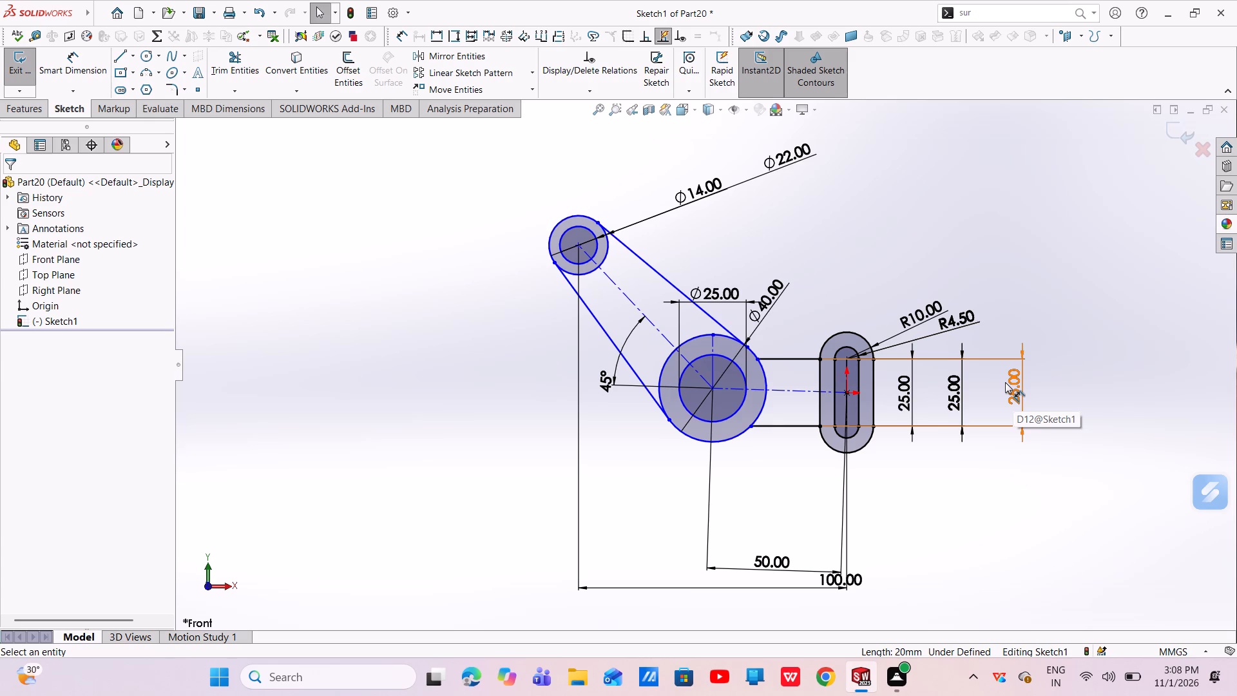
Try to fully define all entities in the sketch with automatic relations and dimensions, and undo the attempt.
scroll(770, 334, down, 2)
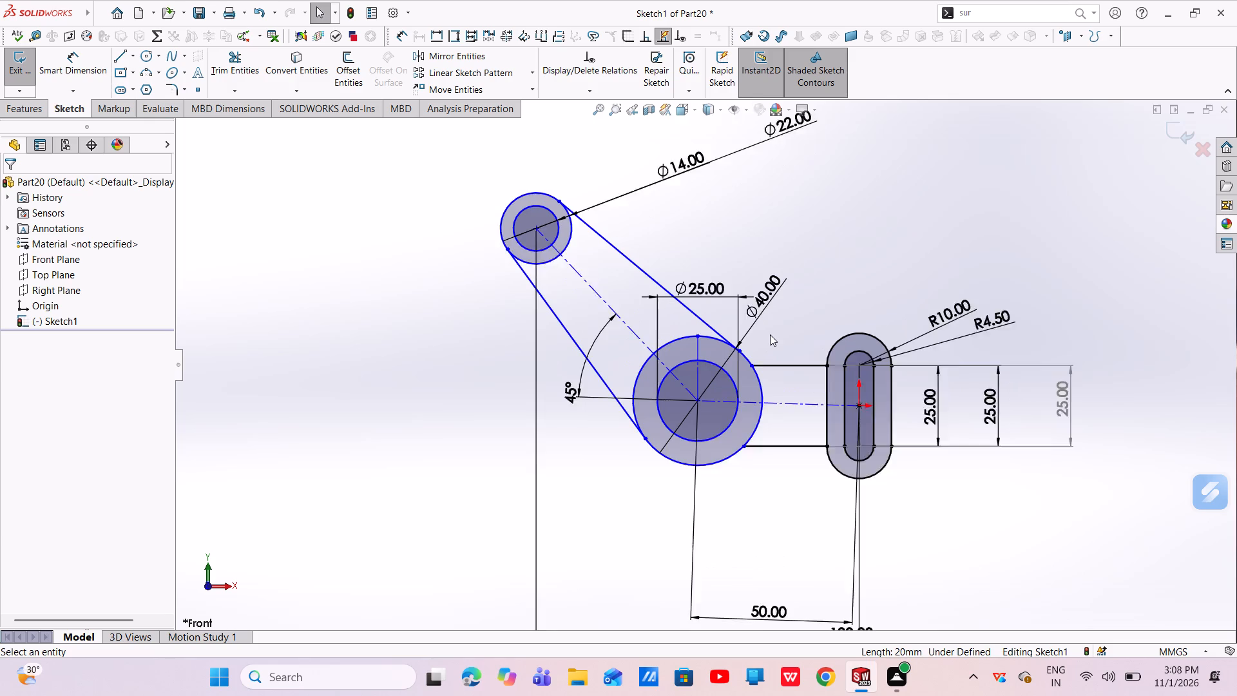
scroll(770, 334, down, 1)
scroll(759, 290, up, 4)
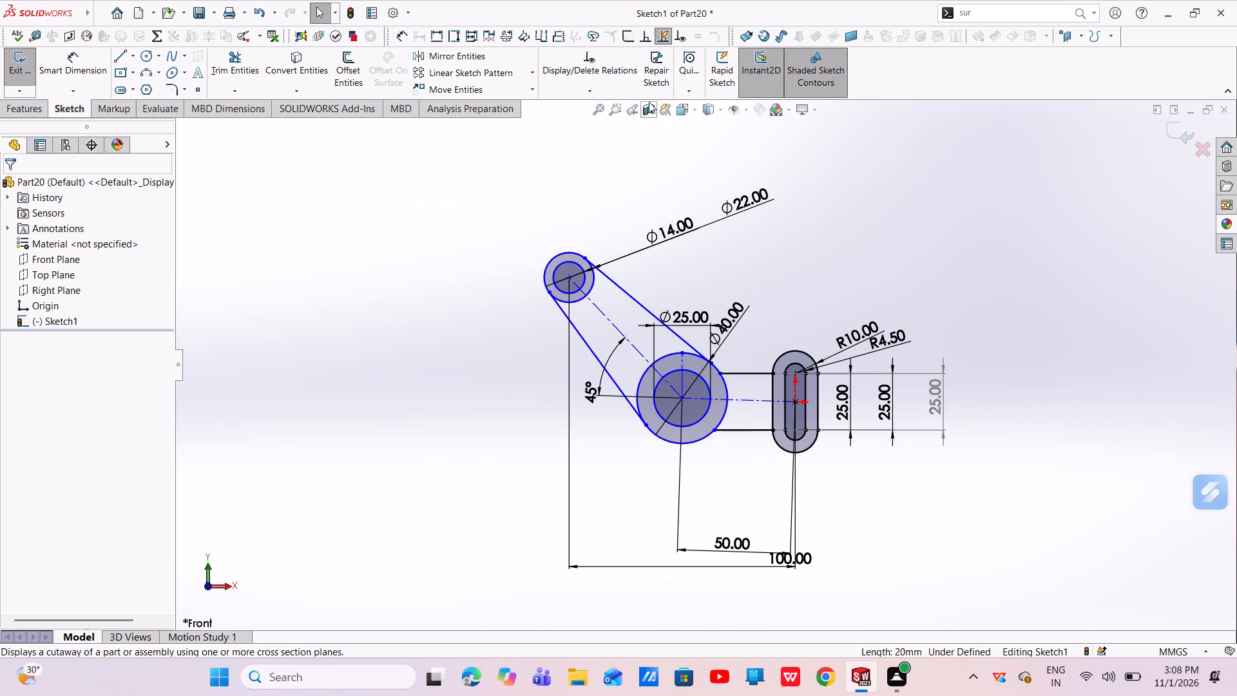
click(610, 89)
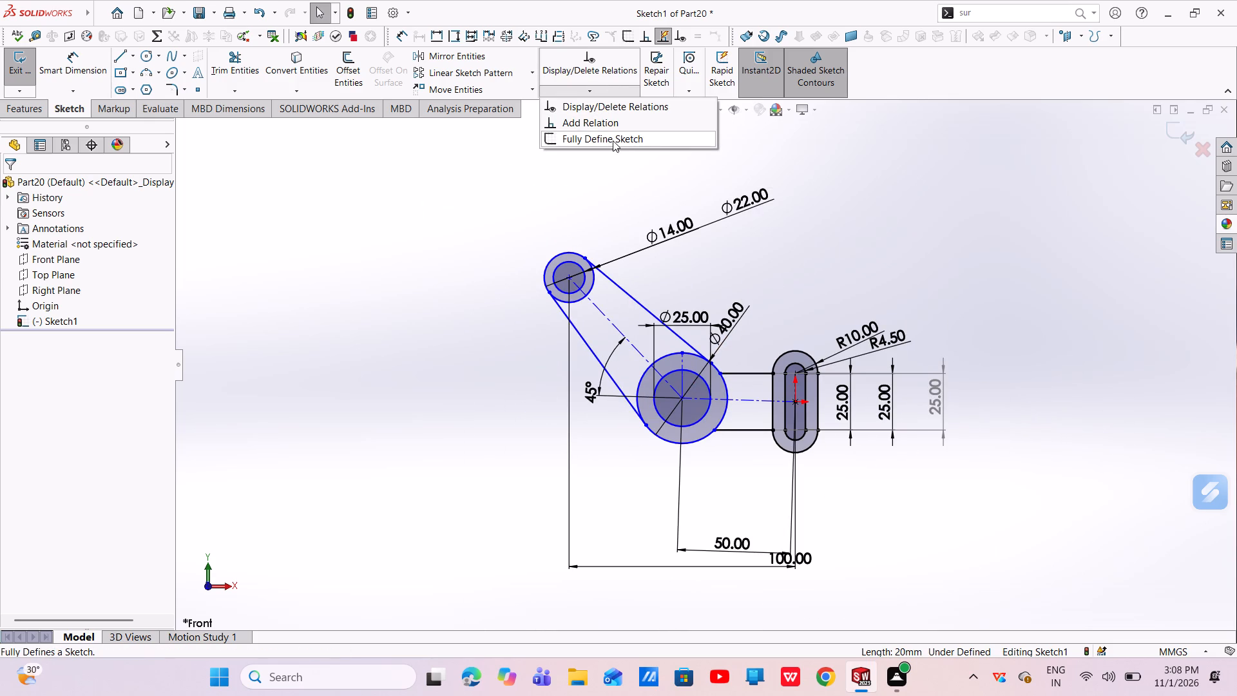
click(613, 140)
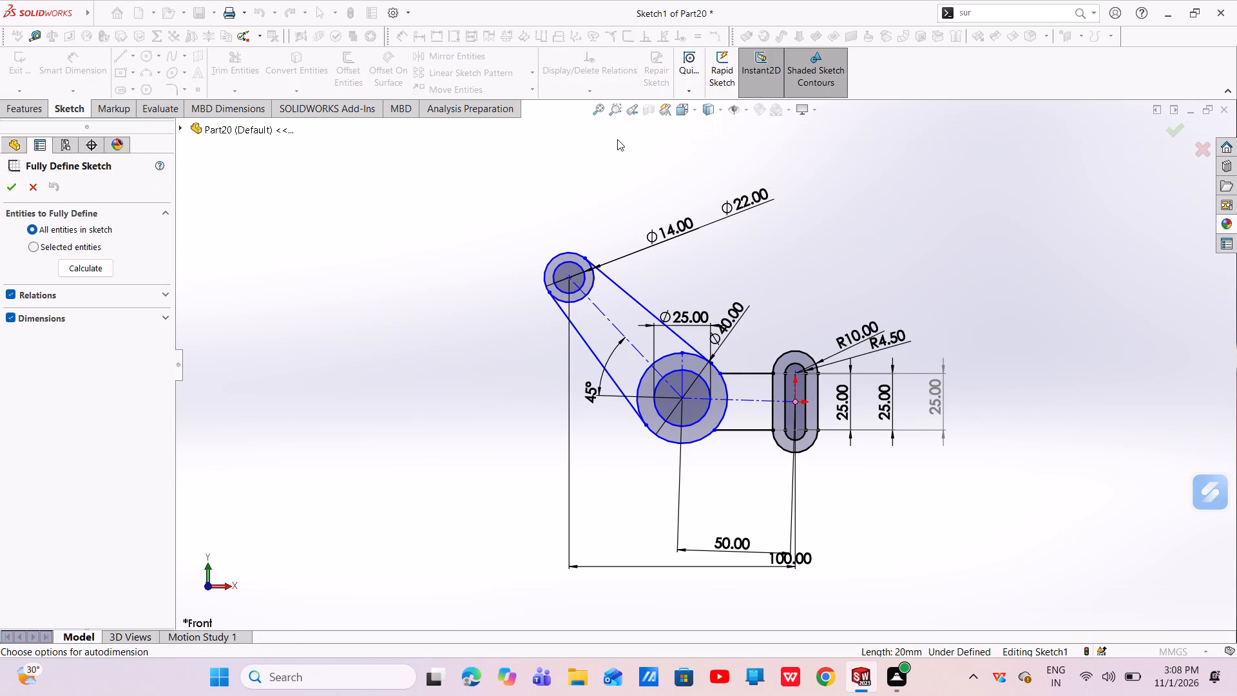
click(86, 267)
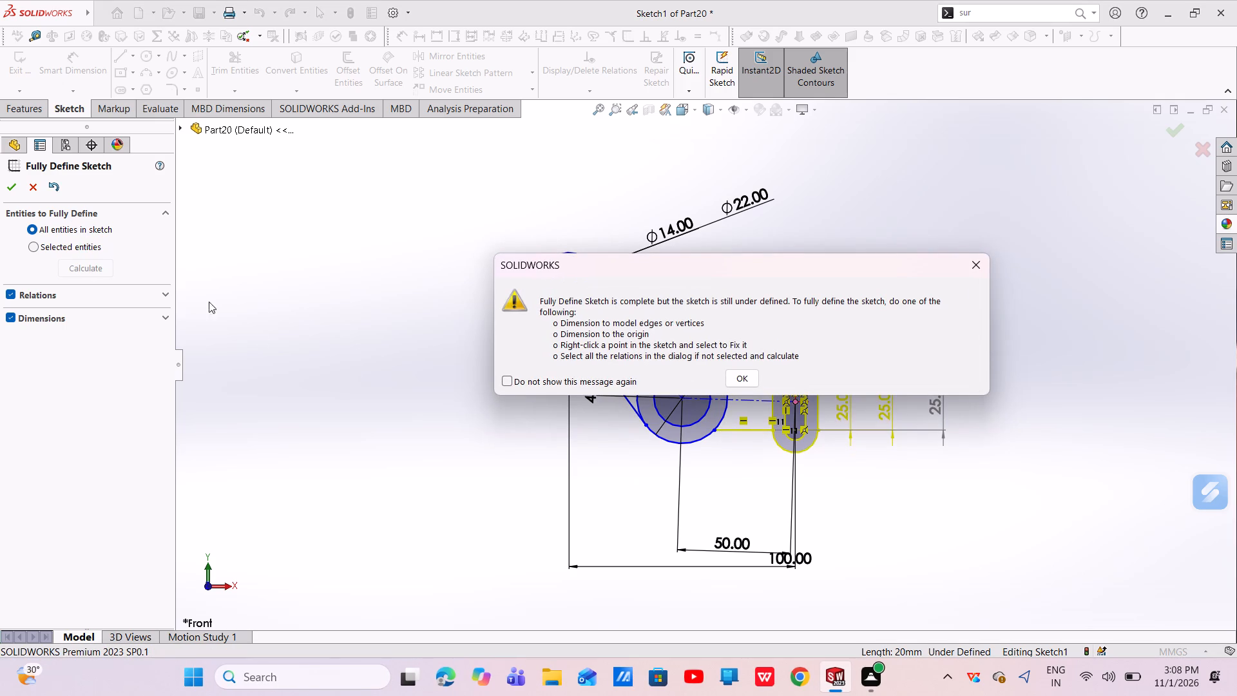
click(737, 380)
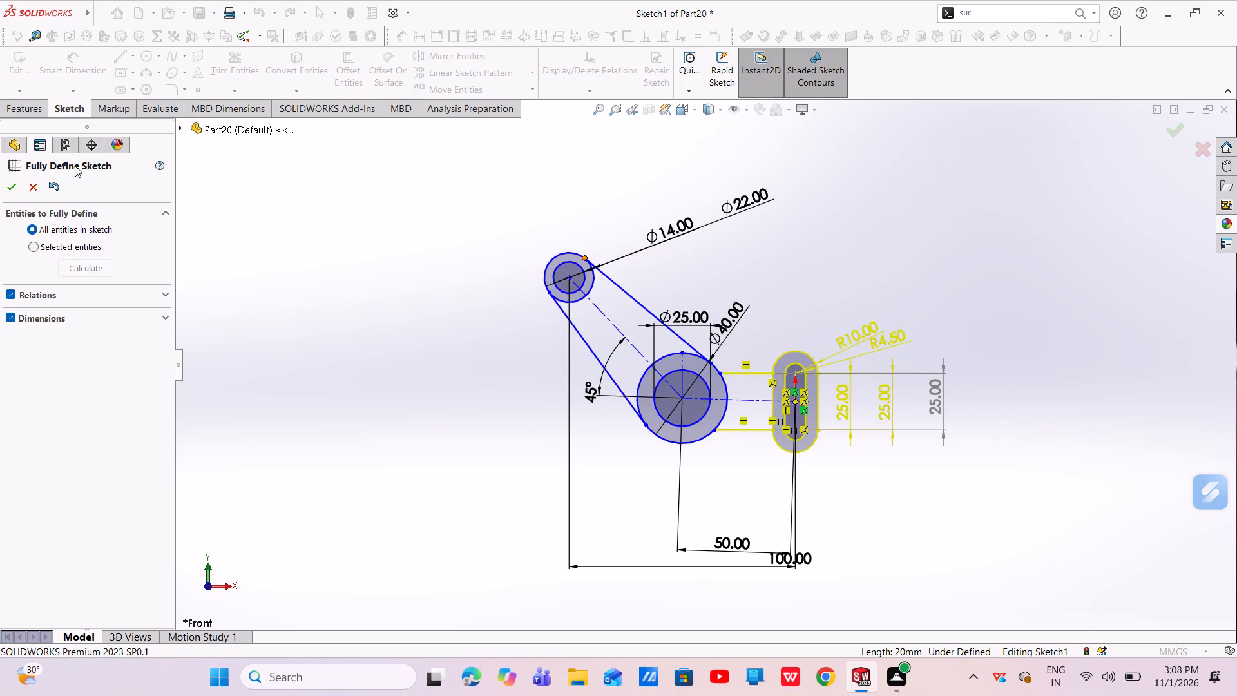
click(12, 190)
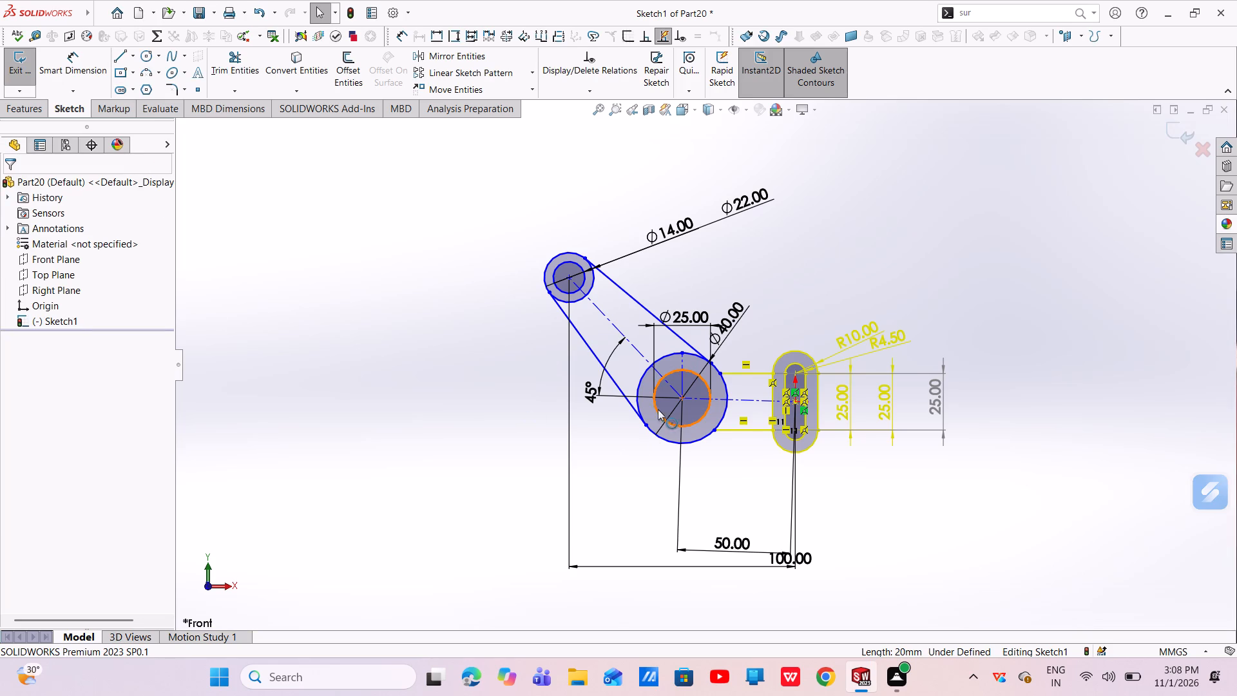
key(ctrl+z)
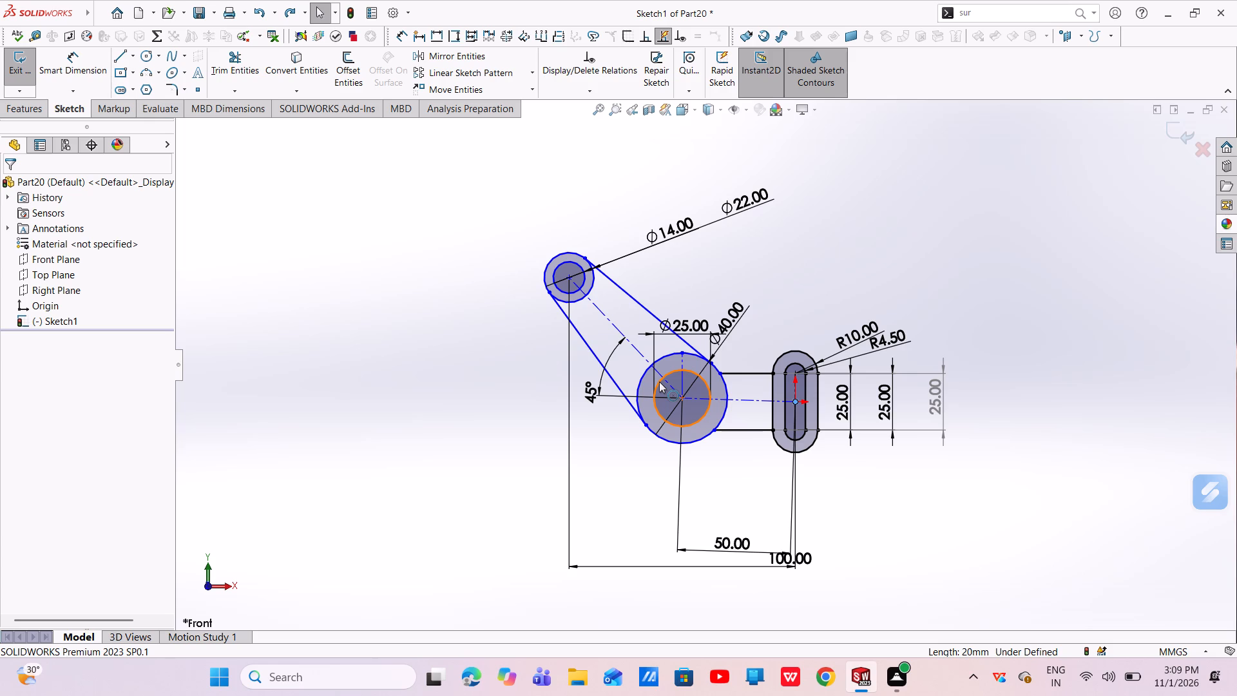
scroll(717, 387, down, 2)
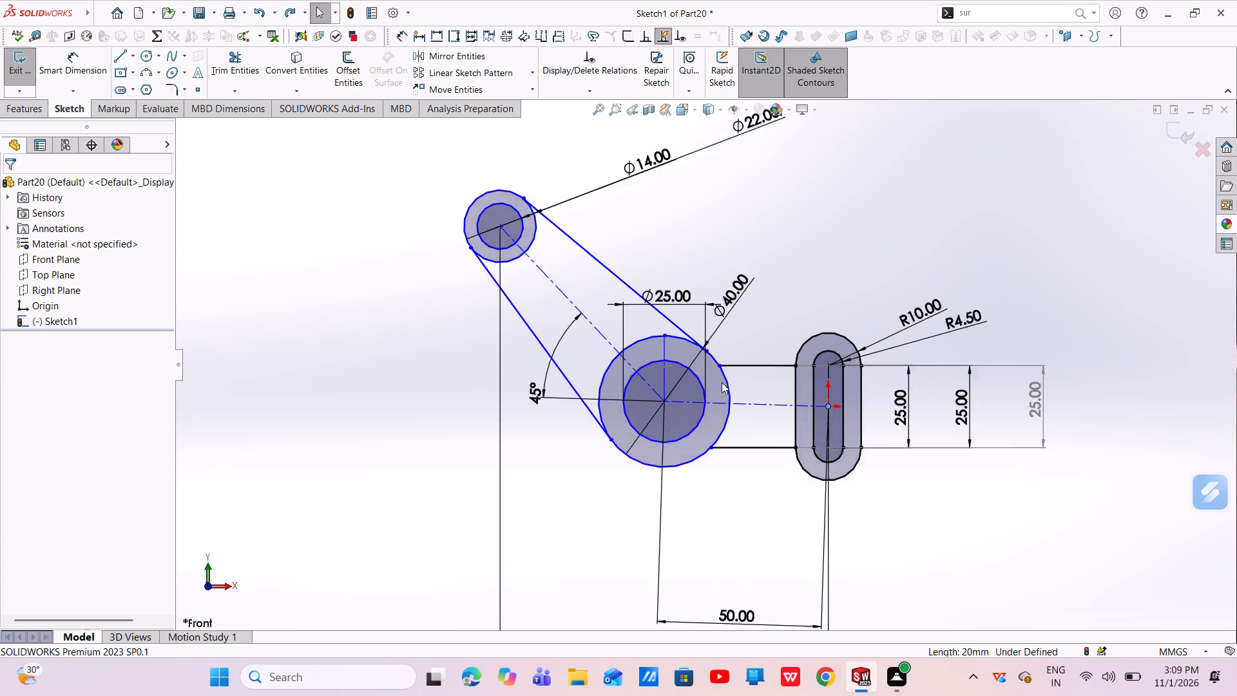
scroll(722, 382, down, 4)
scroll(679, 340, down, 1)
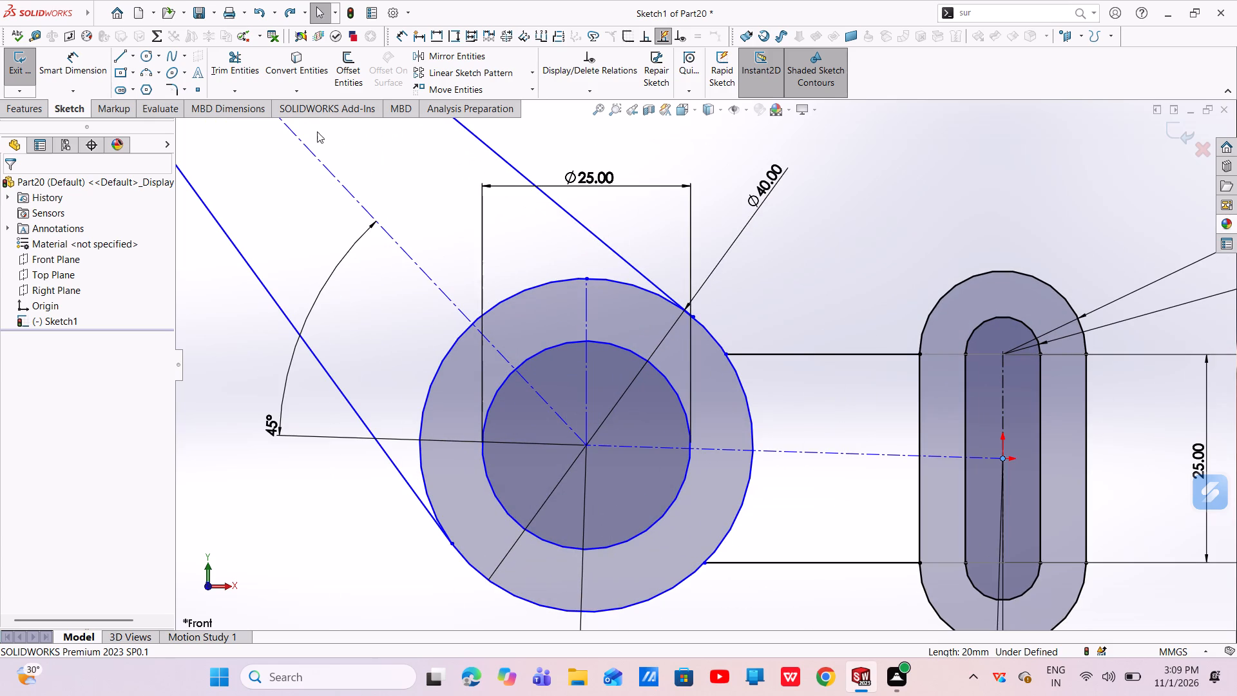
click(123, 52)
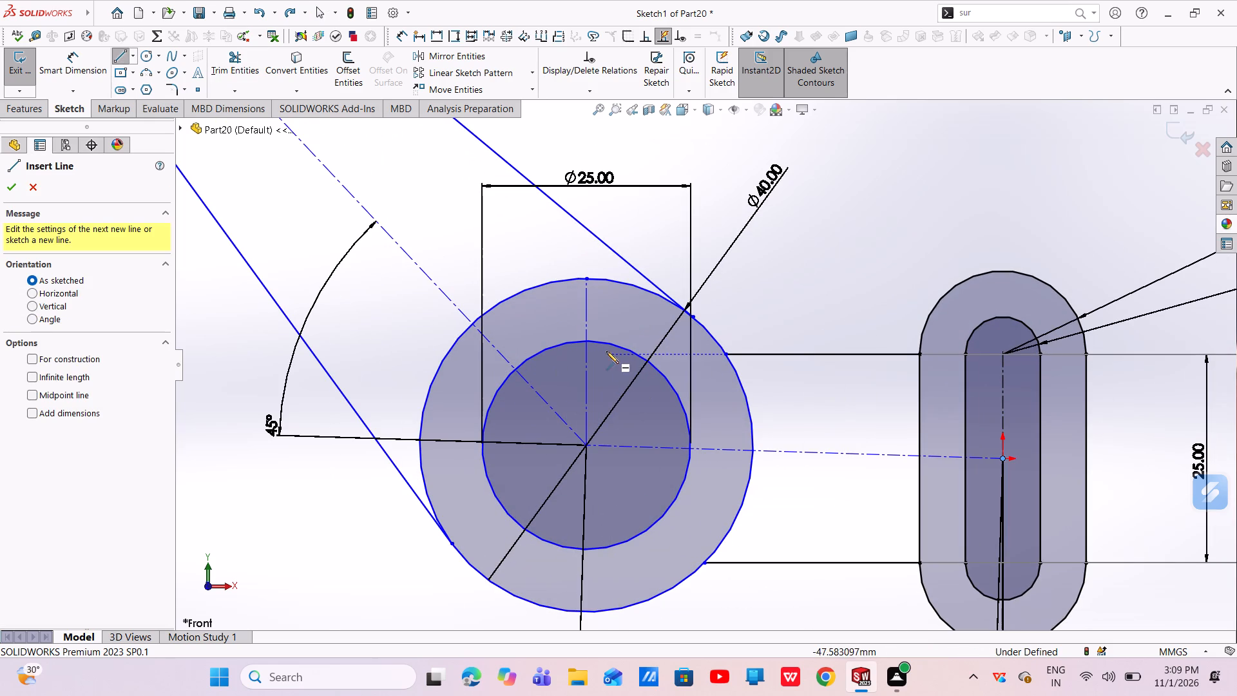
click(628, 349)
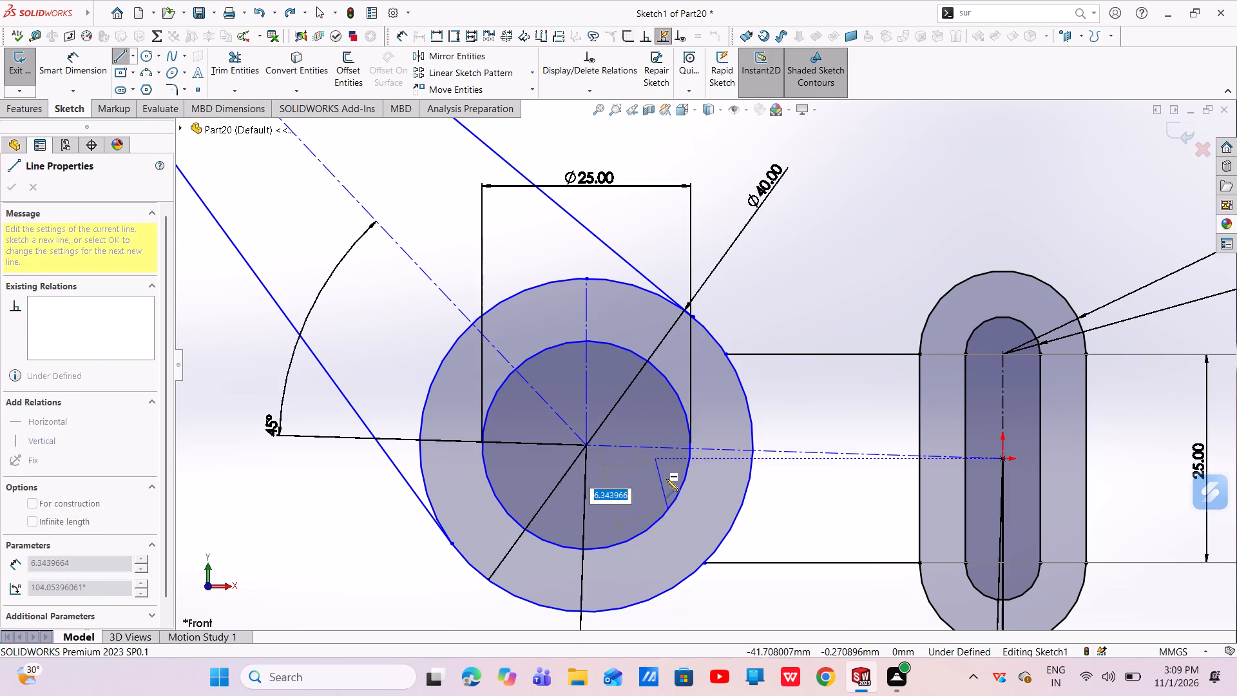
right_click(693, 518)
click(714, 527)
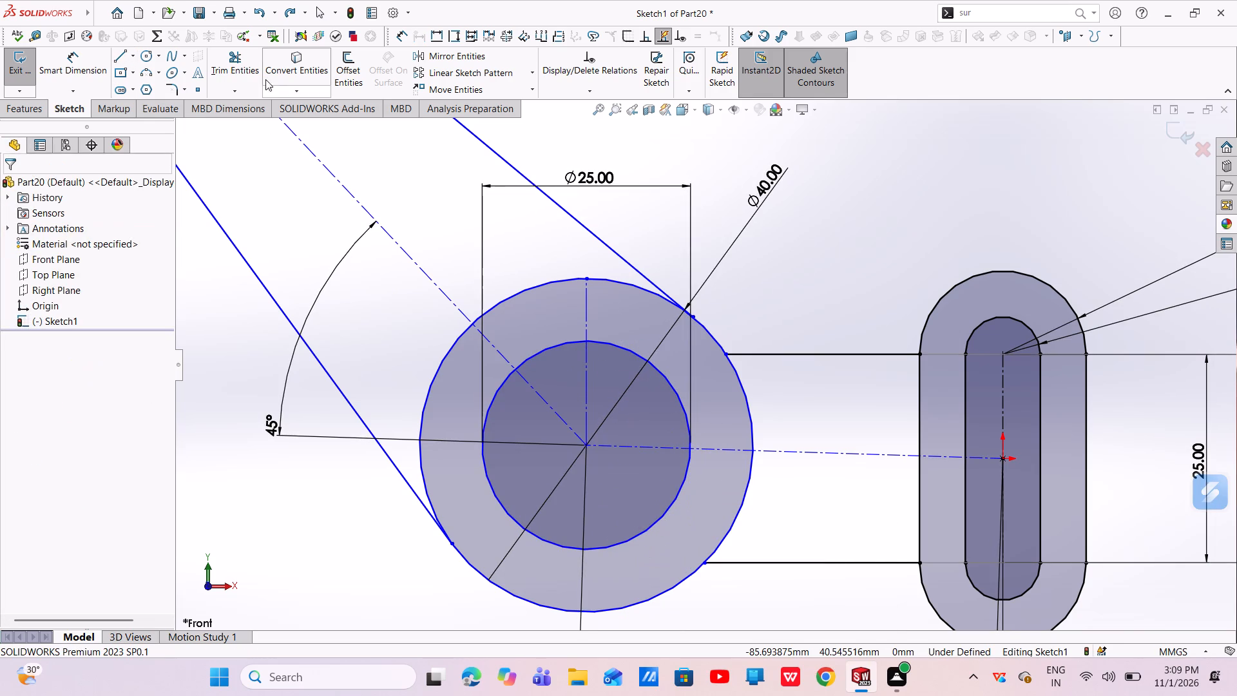
Sketch a three-sided rectangular keyway outline about 3 mm high on top of the 25 mm circle, straddling the vertical centerline.
click(123, 57)
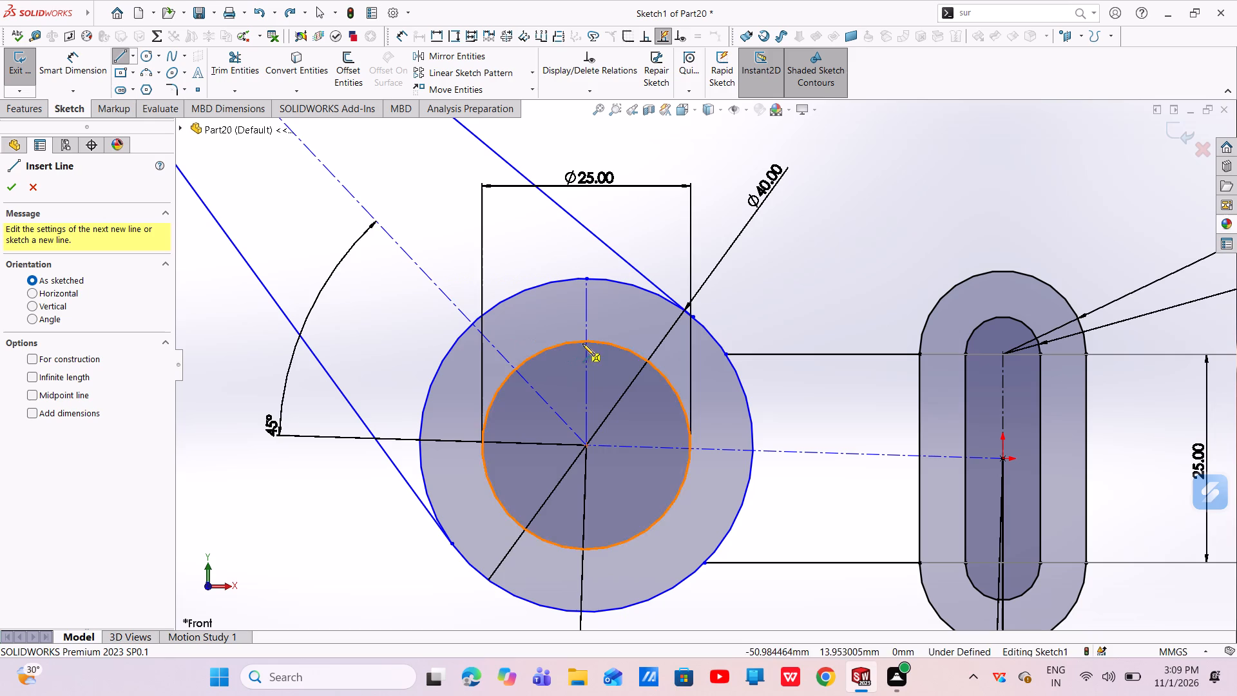
click(609, 345)
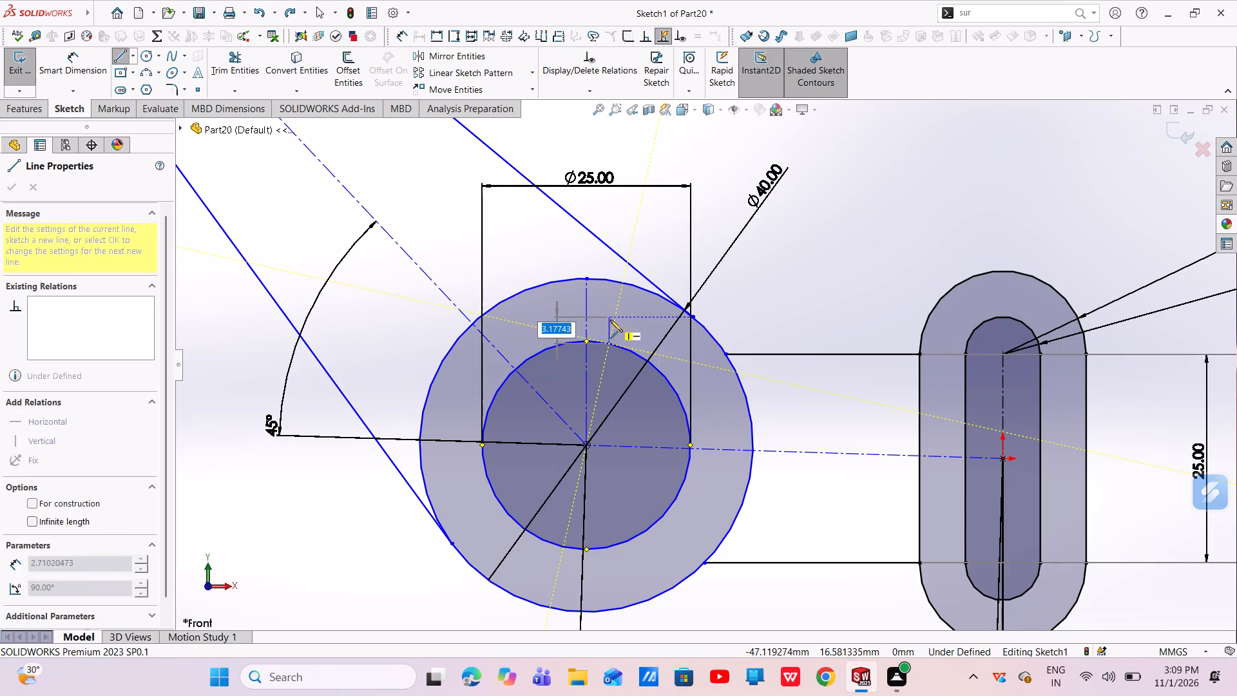
click(611, 315)
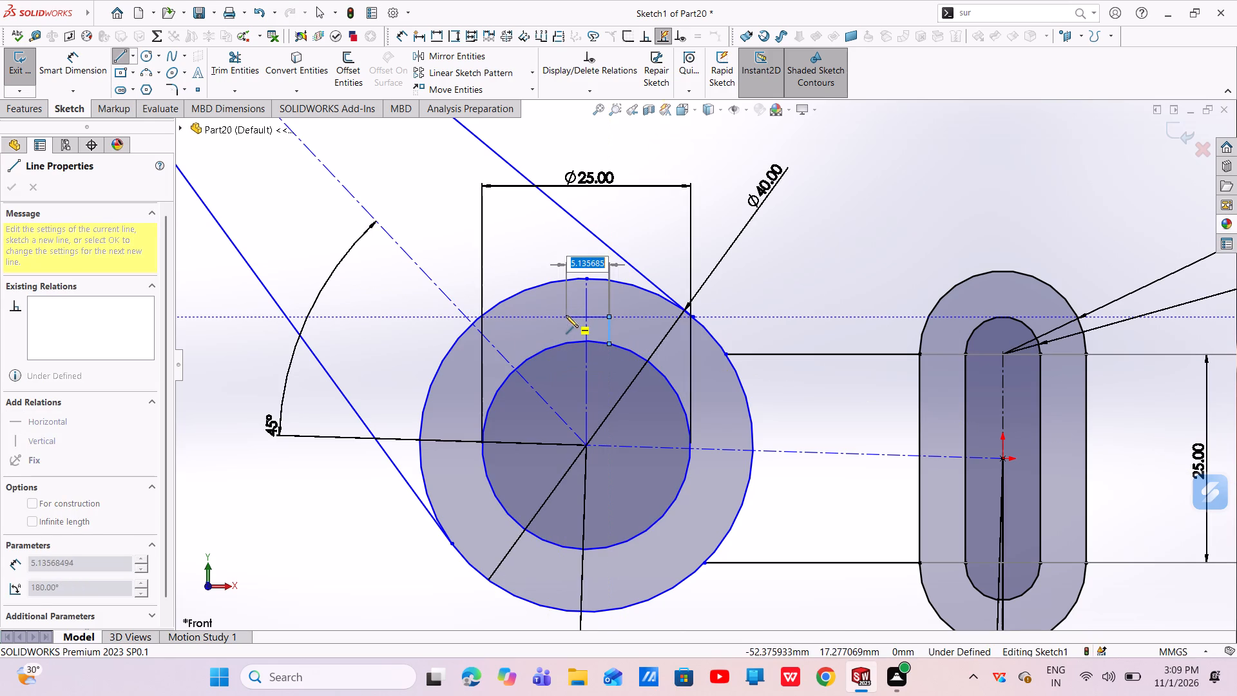
click(555, 318)
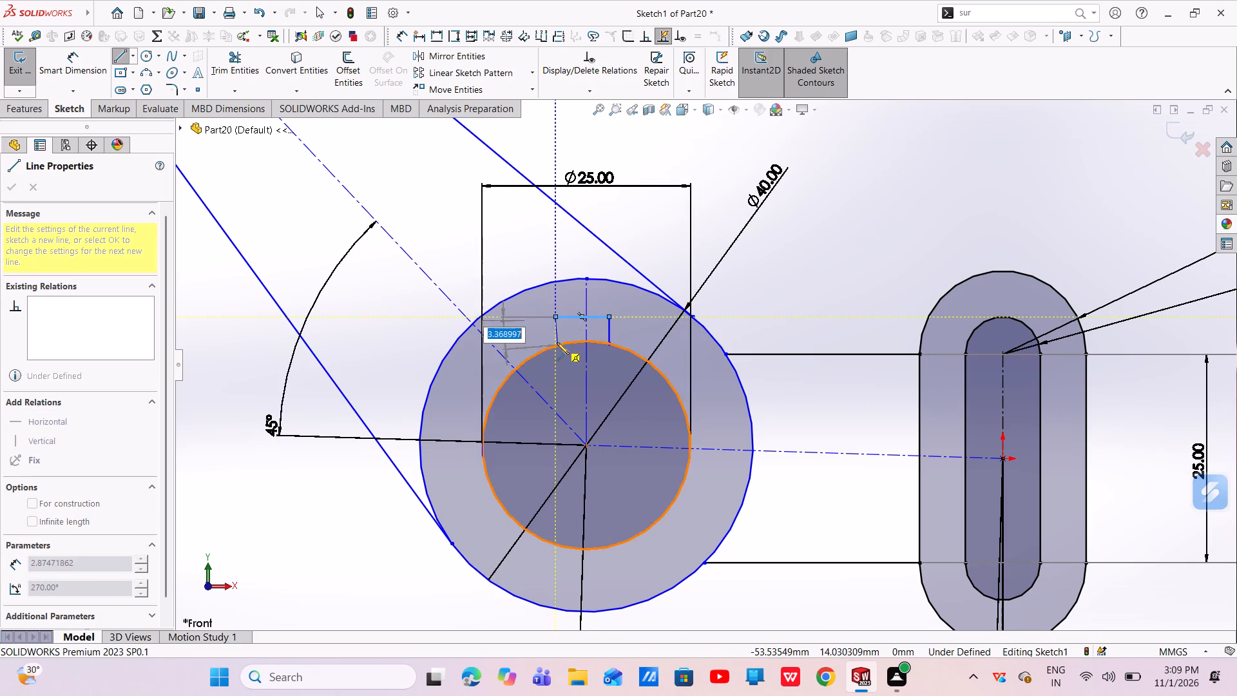
click(557, 342)
right_click(557, 343)
click(573, 352)
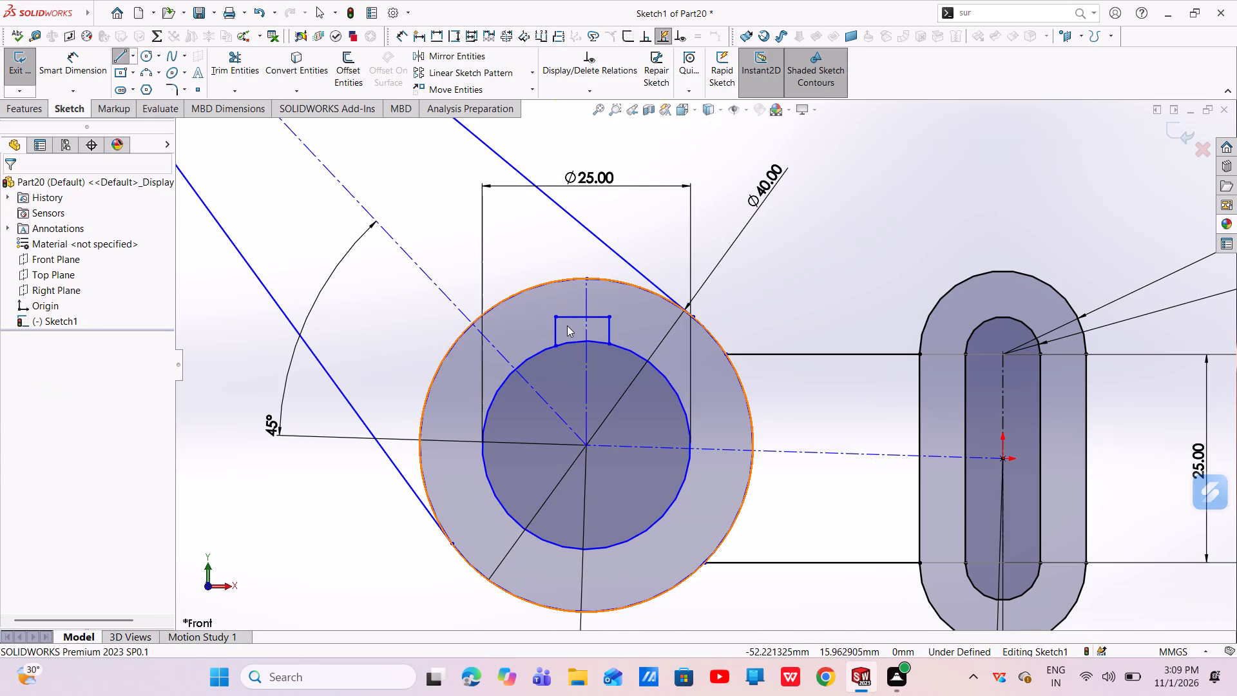
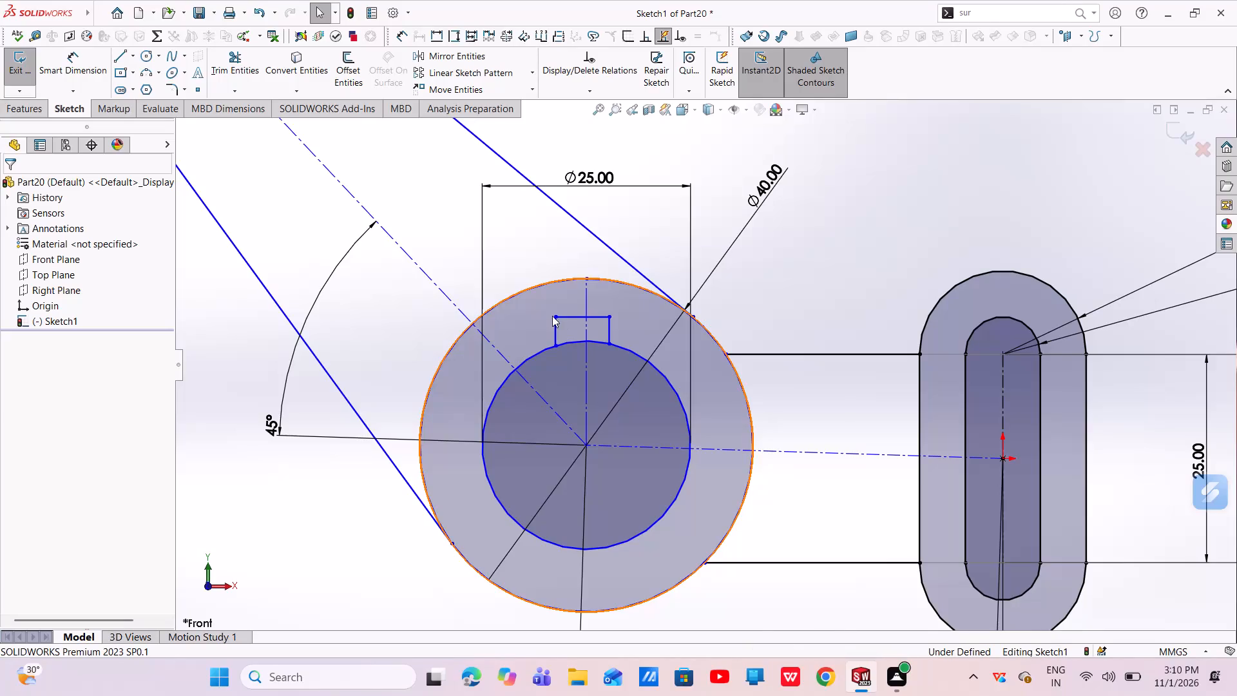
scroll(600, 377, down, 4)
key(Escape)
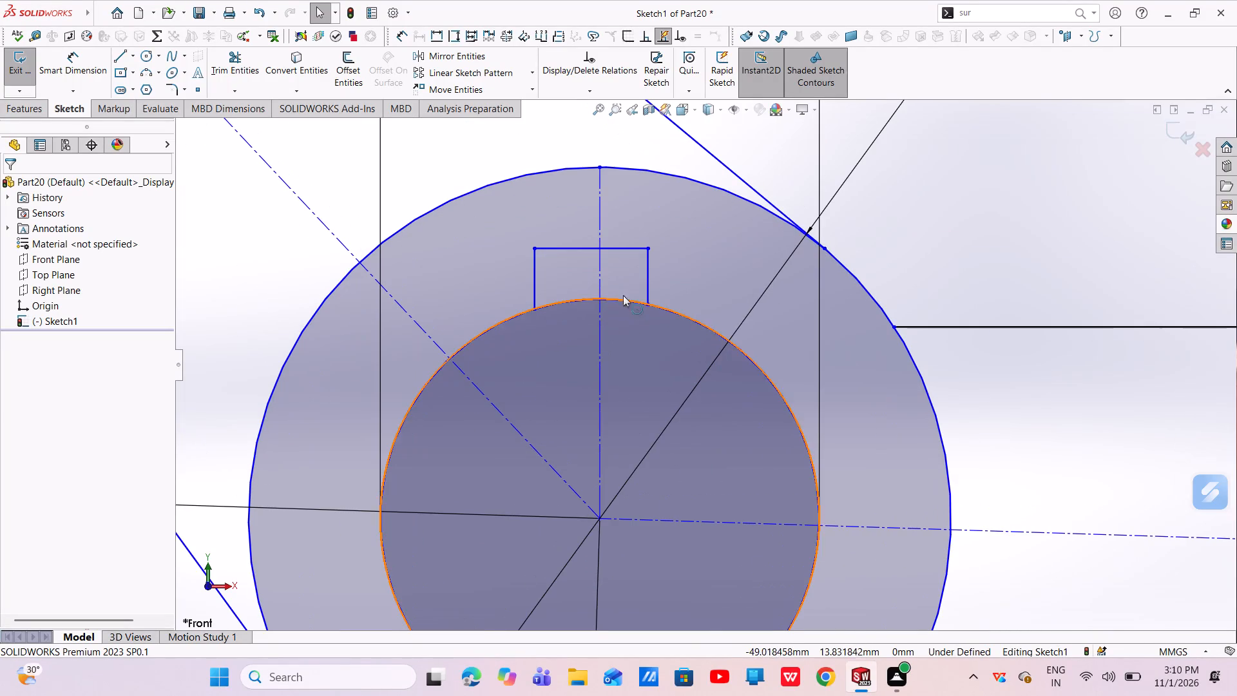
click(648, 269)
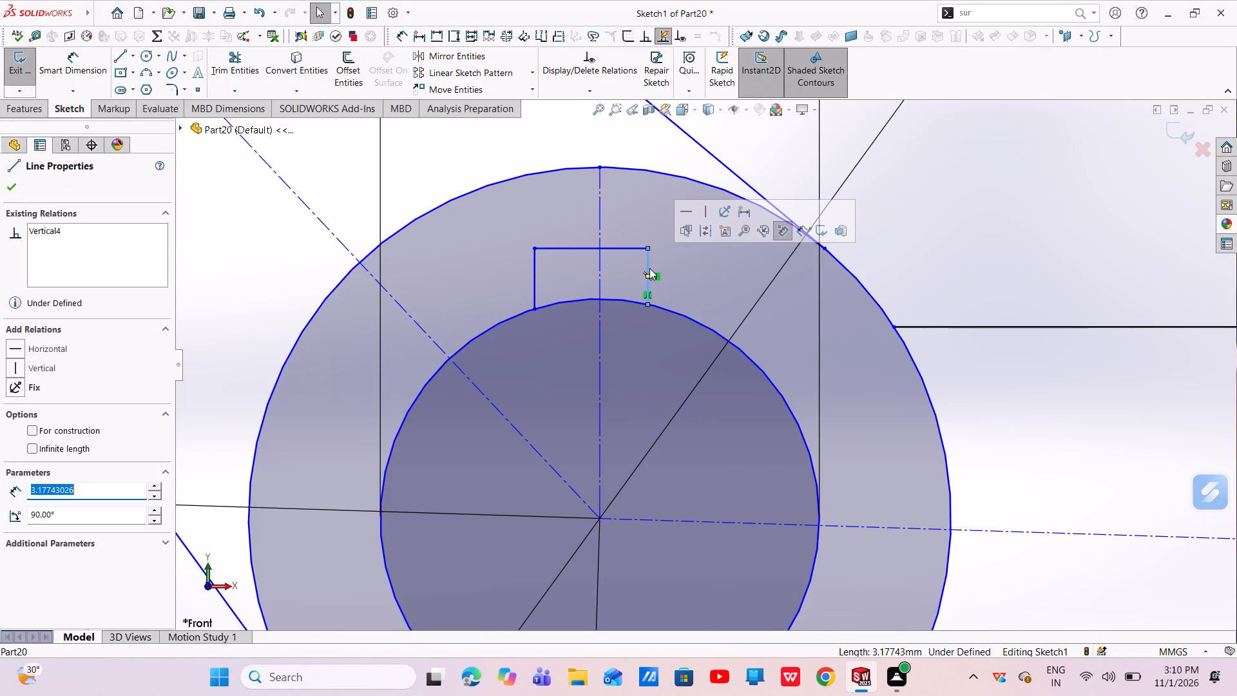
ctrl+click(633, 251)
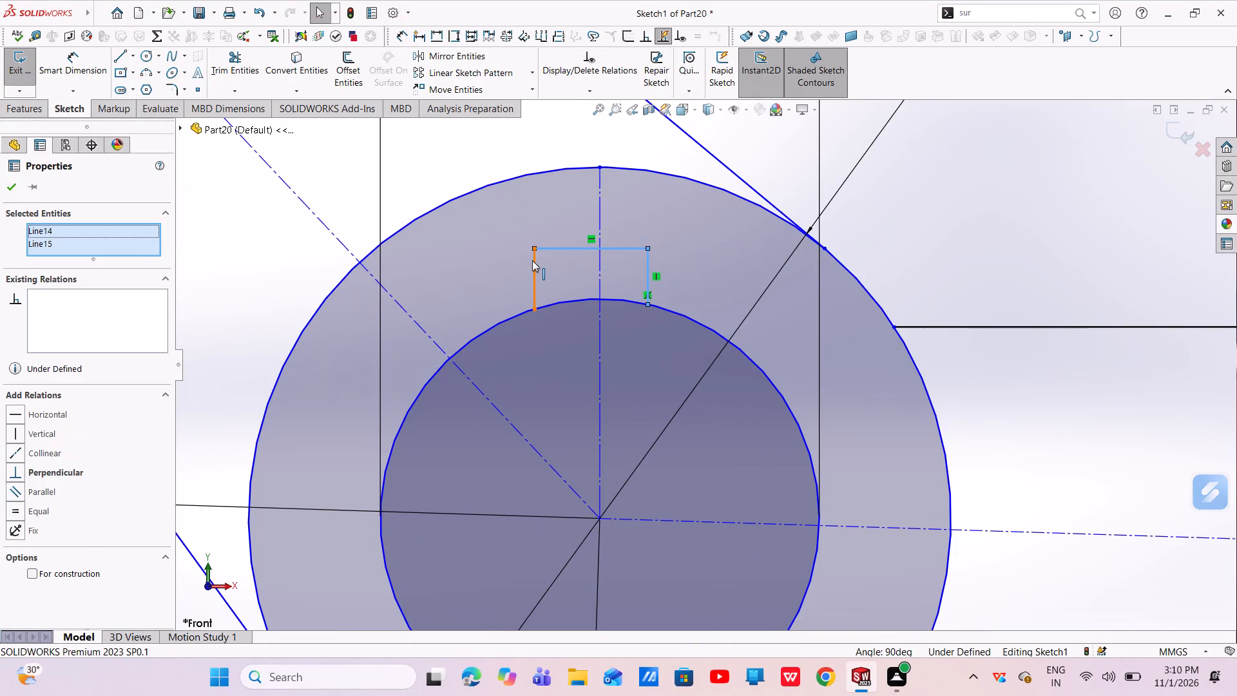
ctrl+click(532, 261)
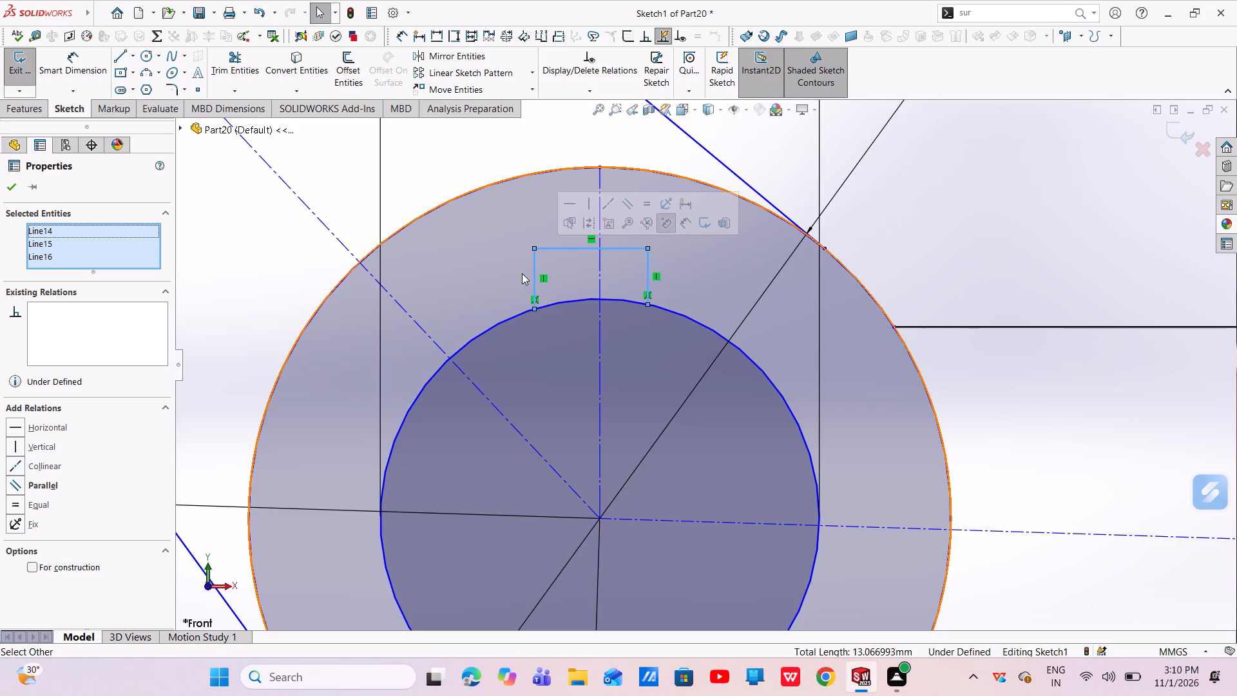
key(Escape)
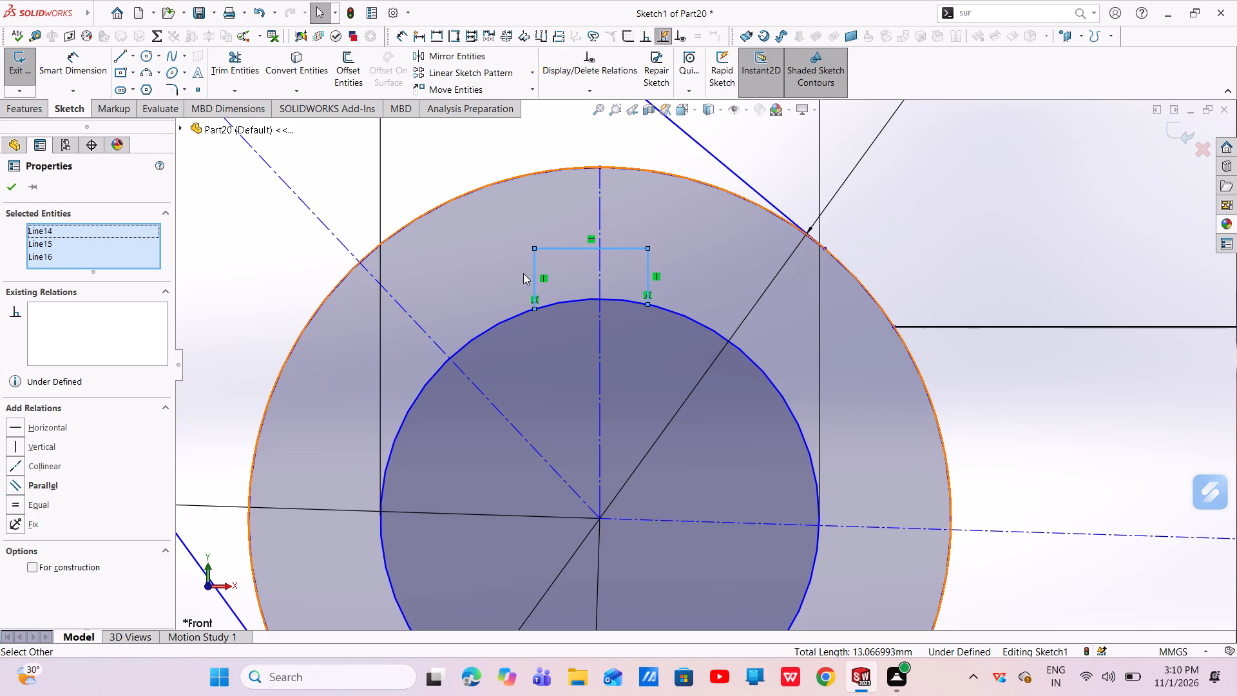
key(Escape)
Make the midpoint of the keyway's top line coincident with the vertical centerline.
scroll(619, 289, down, 3)
scroll(618, 287, up, 1)
scroll(617, 286, down, 2)
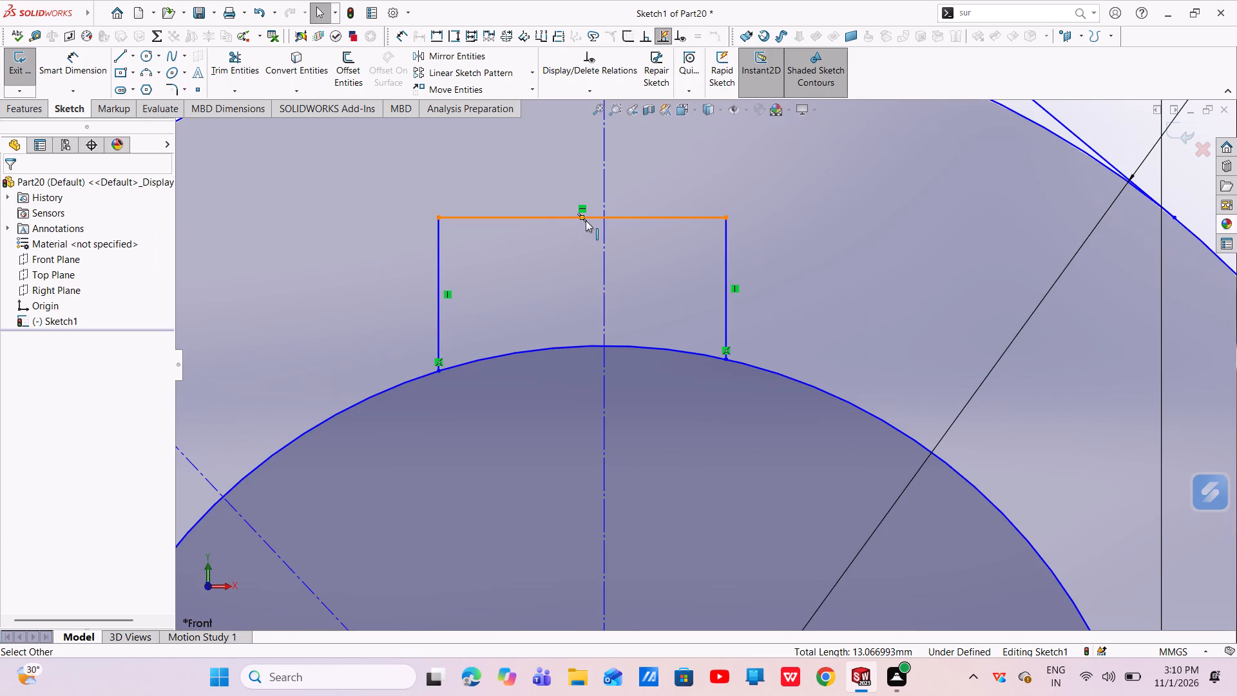
click(583, 219)
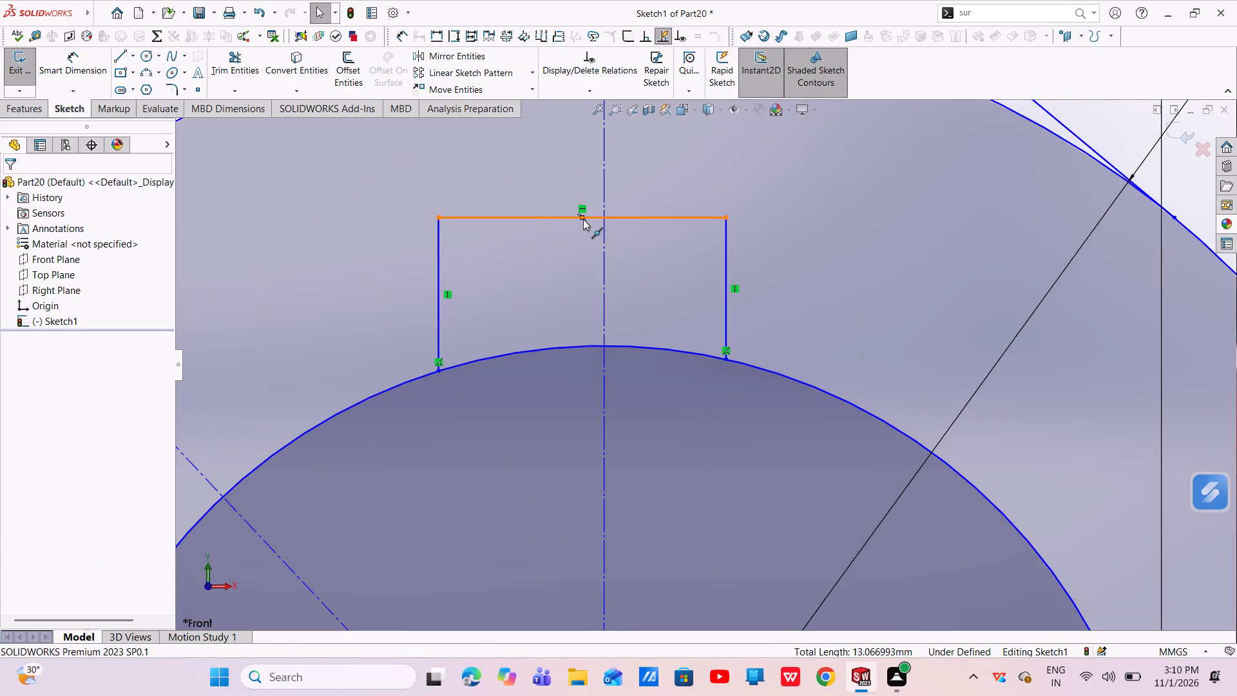
ctrl+click(604, 249)
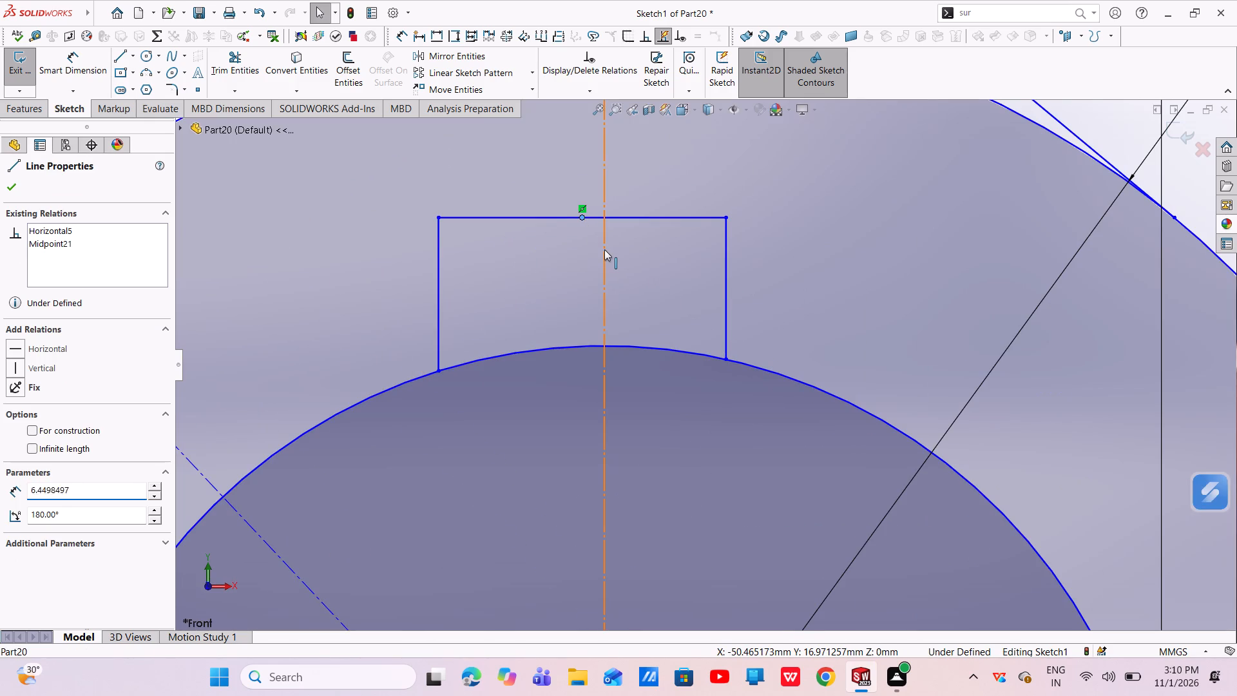
click(667, 194)
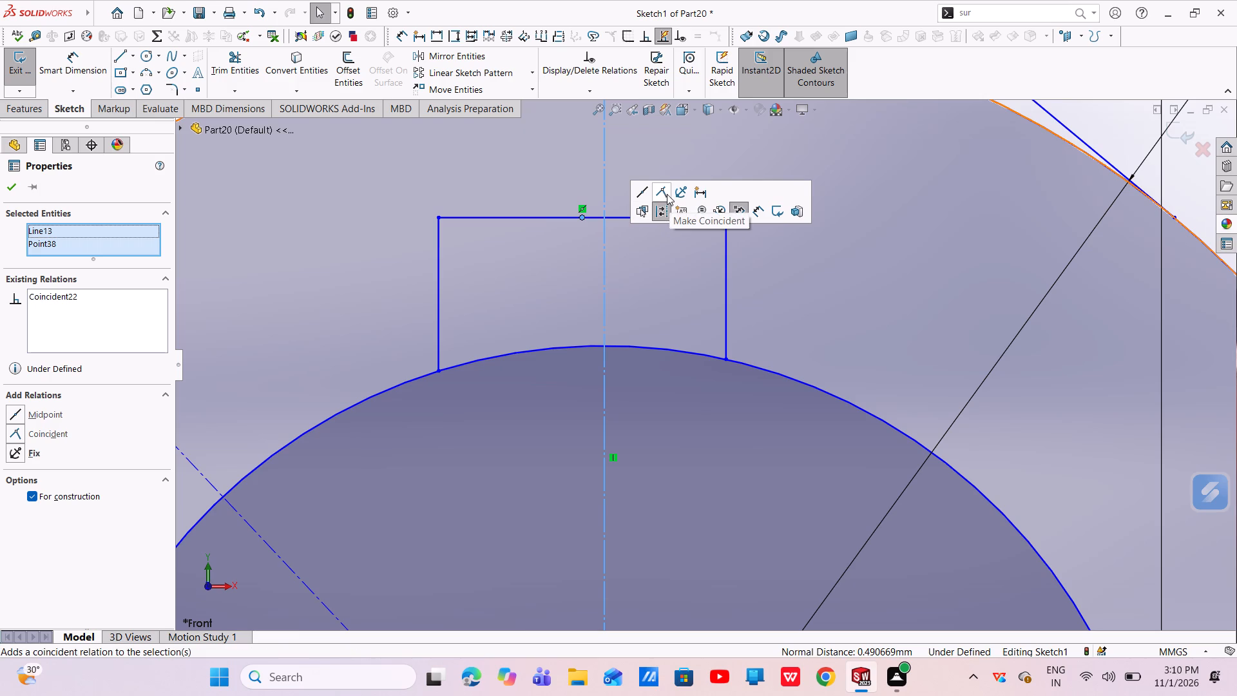
key(Escape)
key(Escape)
scroll(647, 363, up, 6)
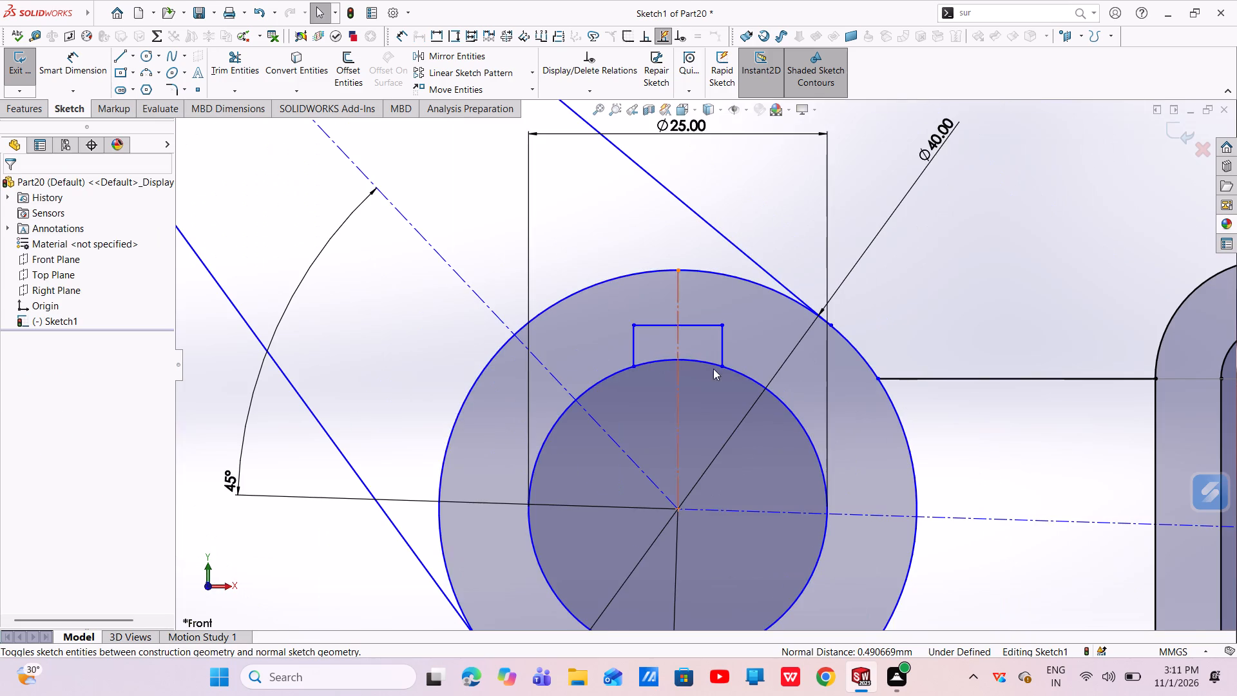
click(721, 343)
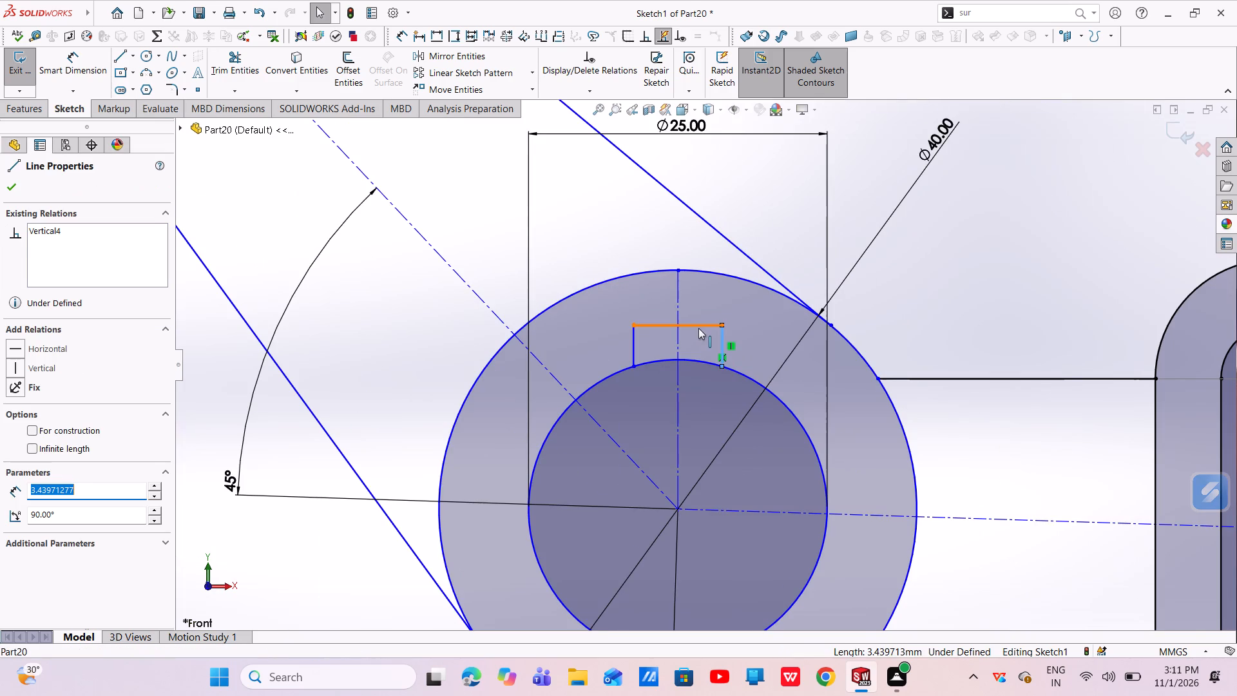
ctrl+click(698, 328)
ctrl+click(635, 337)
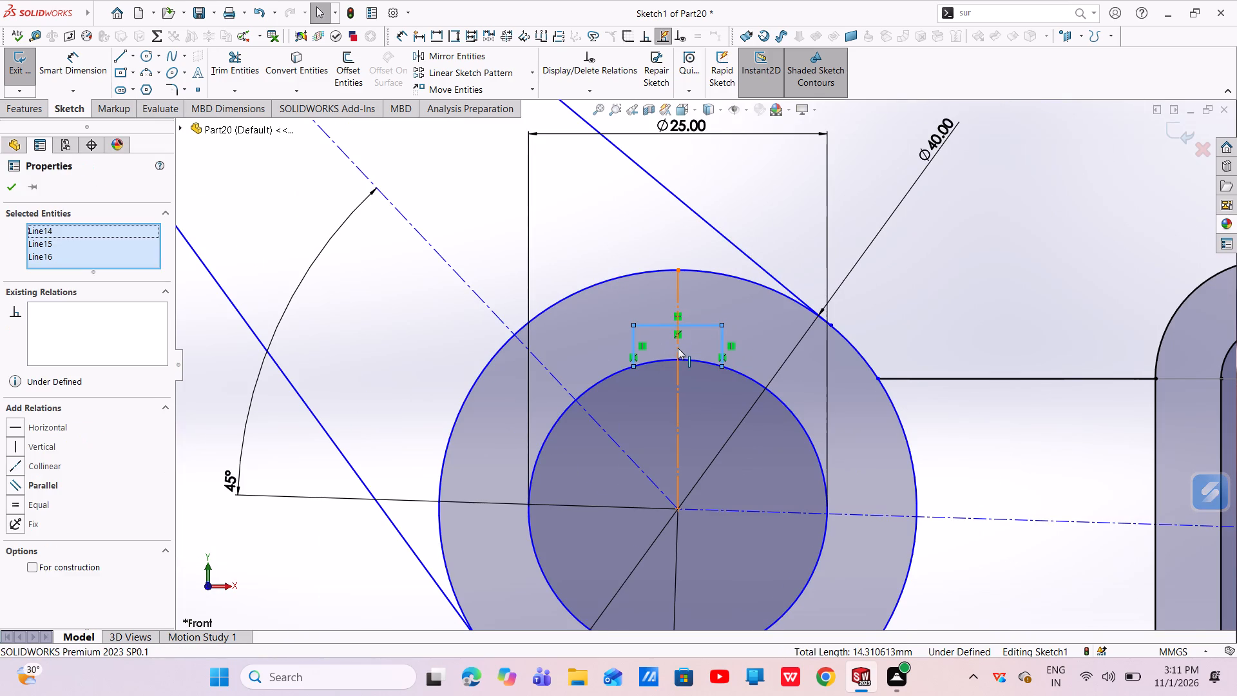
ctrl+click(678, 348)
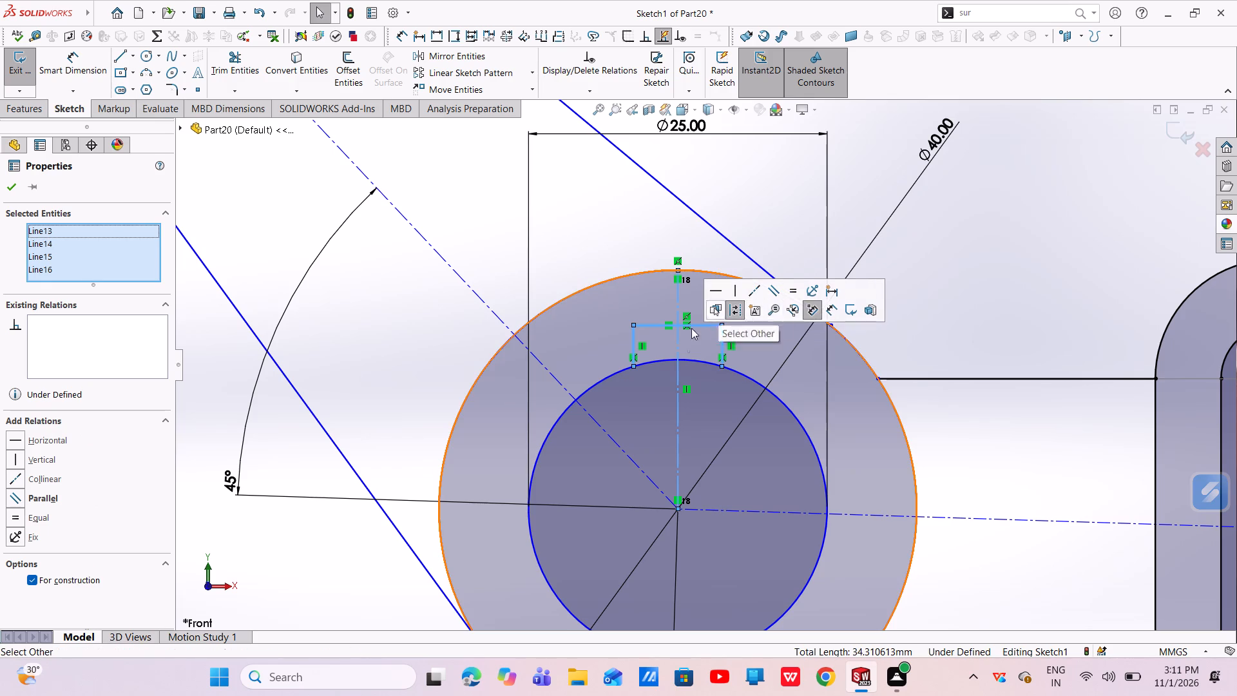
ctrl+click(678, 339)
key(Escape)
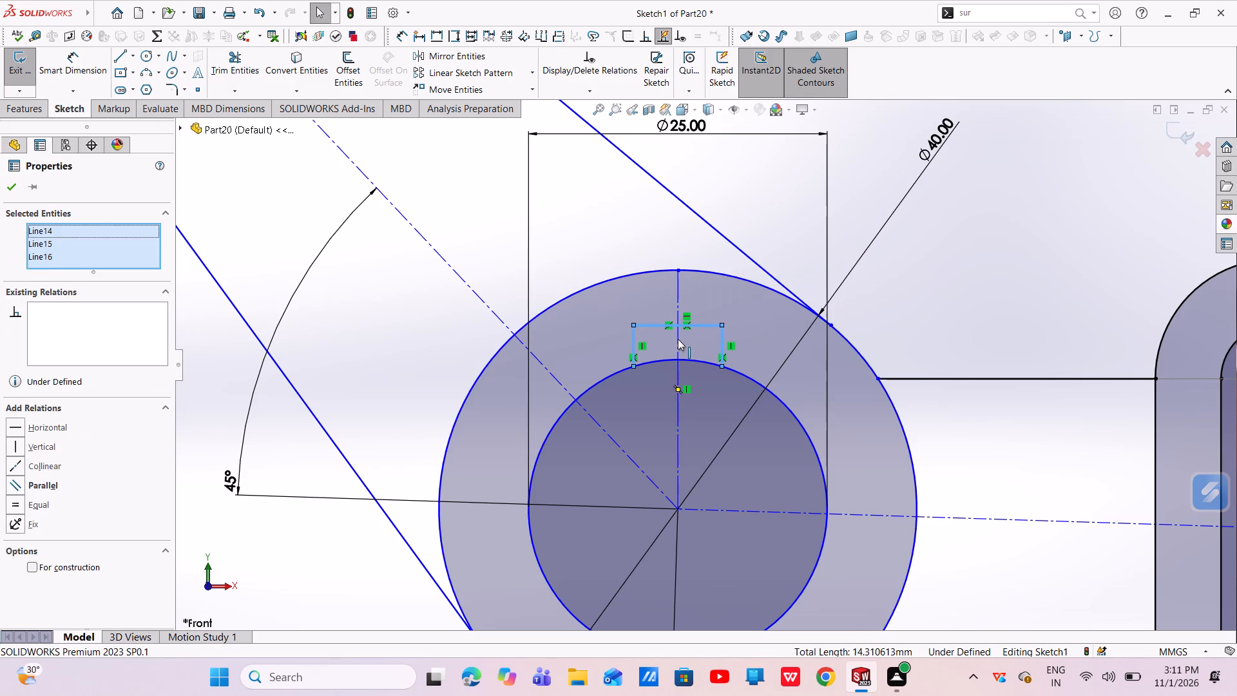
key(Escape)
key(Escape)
Make the keyway's two vertical side lines symmetric about the vertical centerline.
click(721, 334)
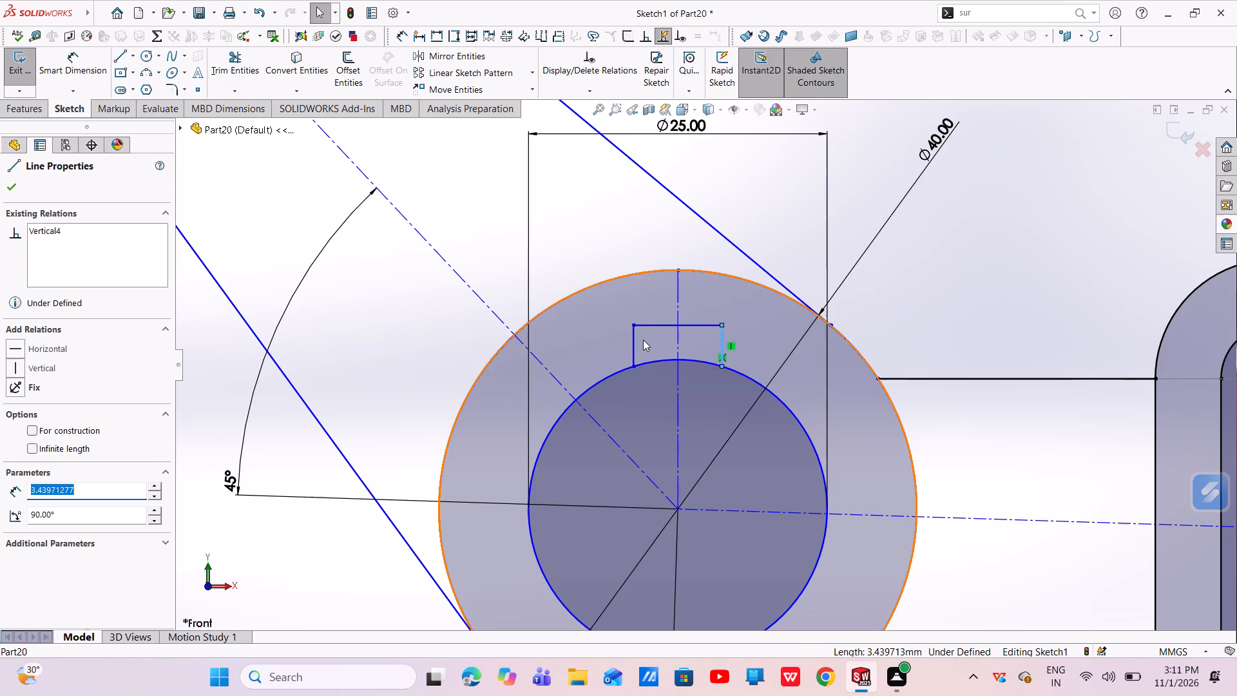
ctrl+click(635, 341)
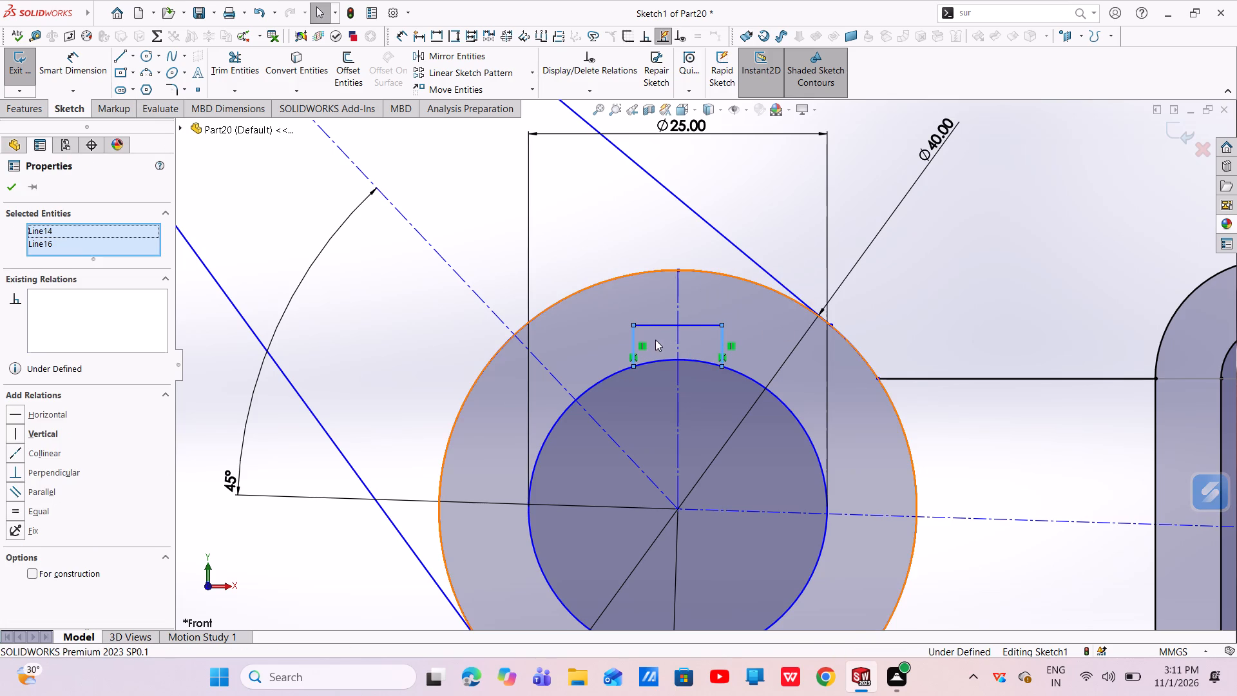
ctrl+click(678, 338)
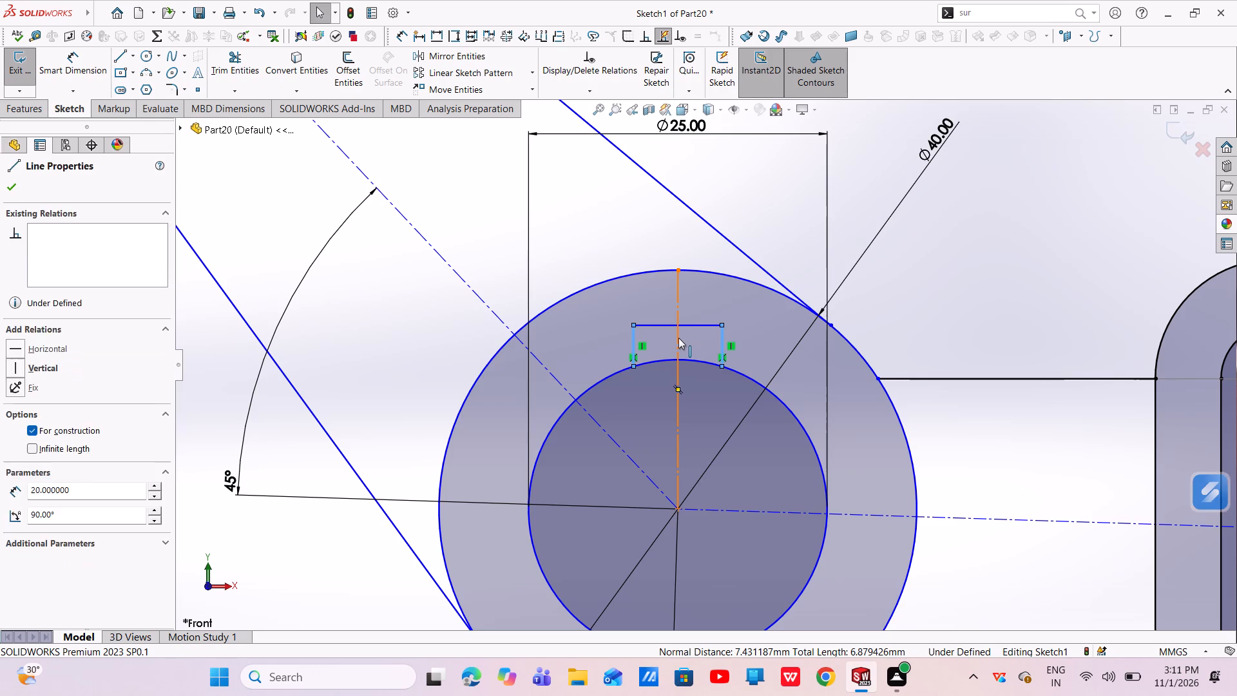
click(816, 283)
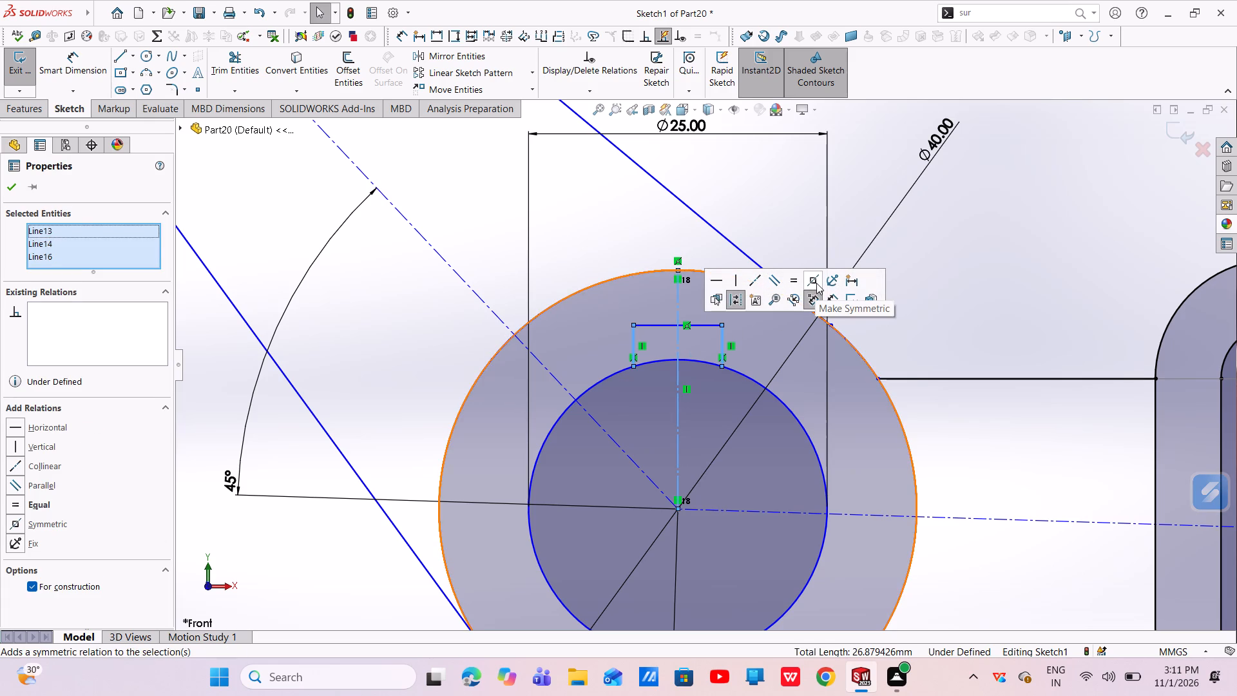
key(Escape)
key(Escape)
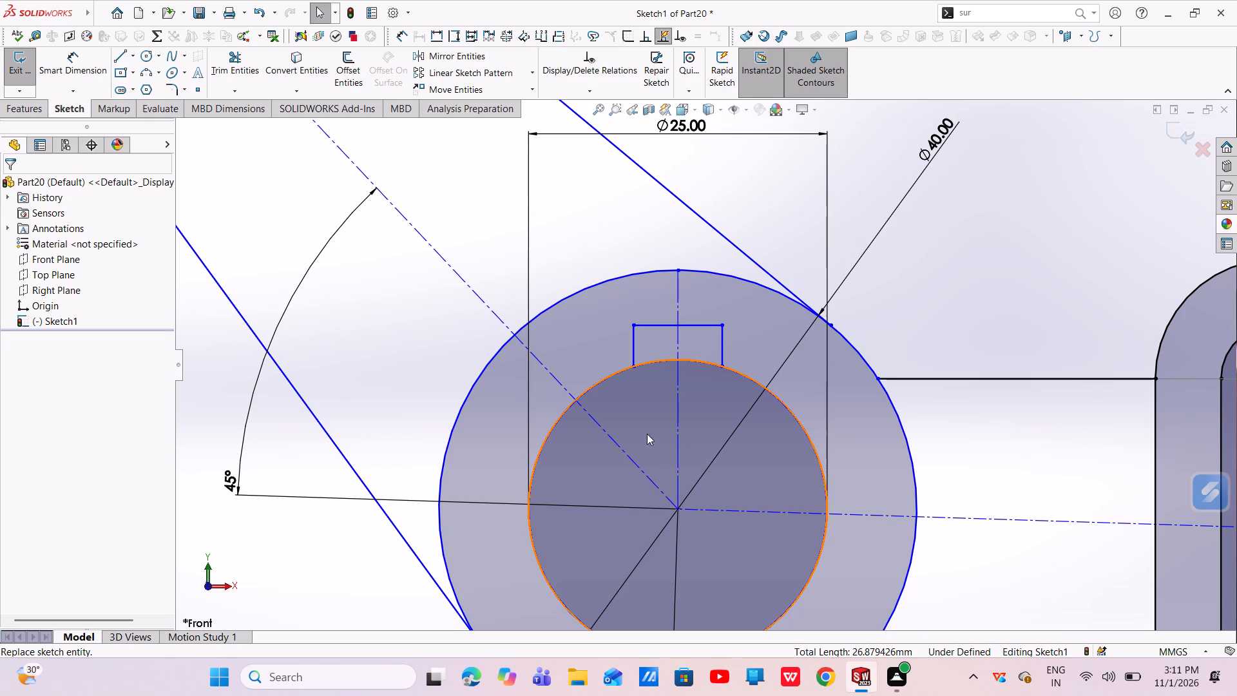
Dimension the keyway's top line with Smart Dimension and set its width to 6 mm.
click(85, 63)
click(647, 327)
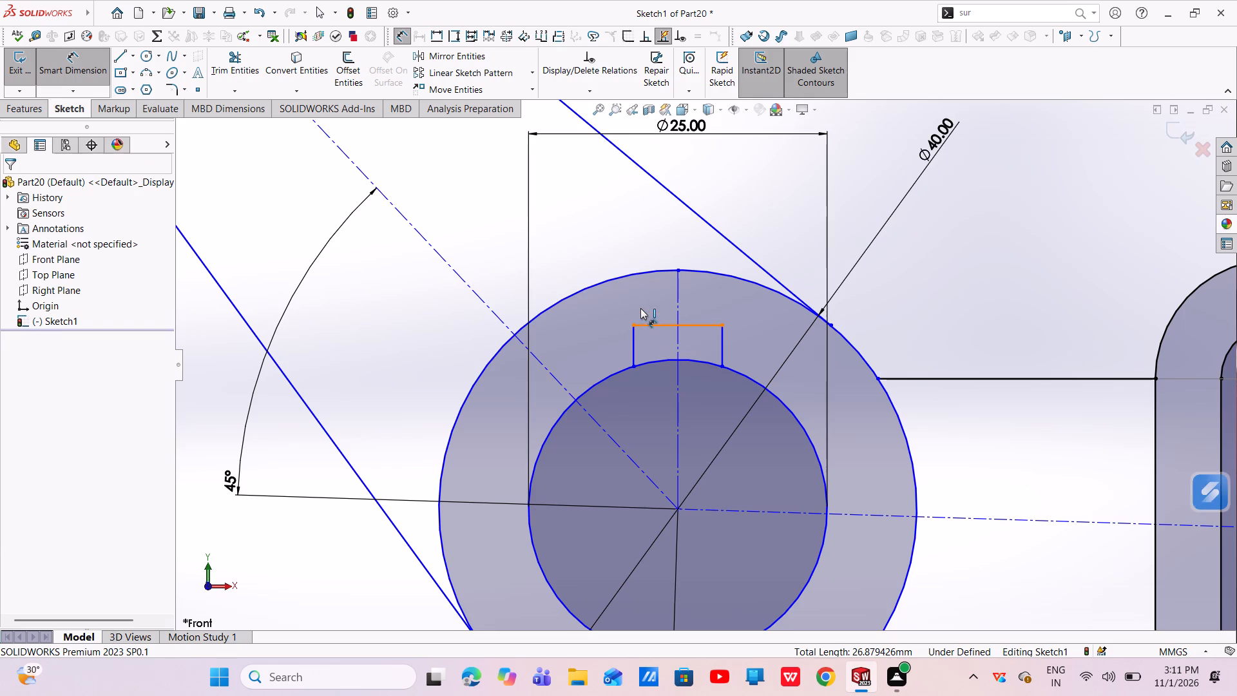
click(640, 307)
key(BackSpace)
key(6)
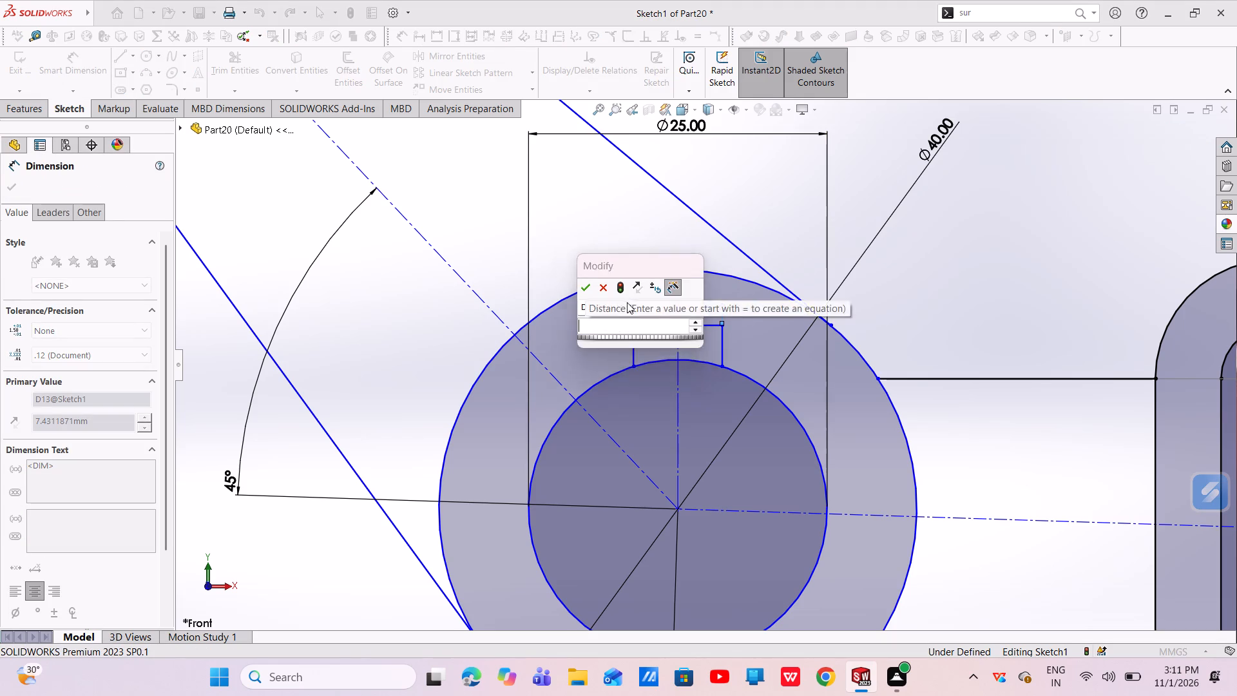
key(Return)
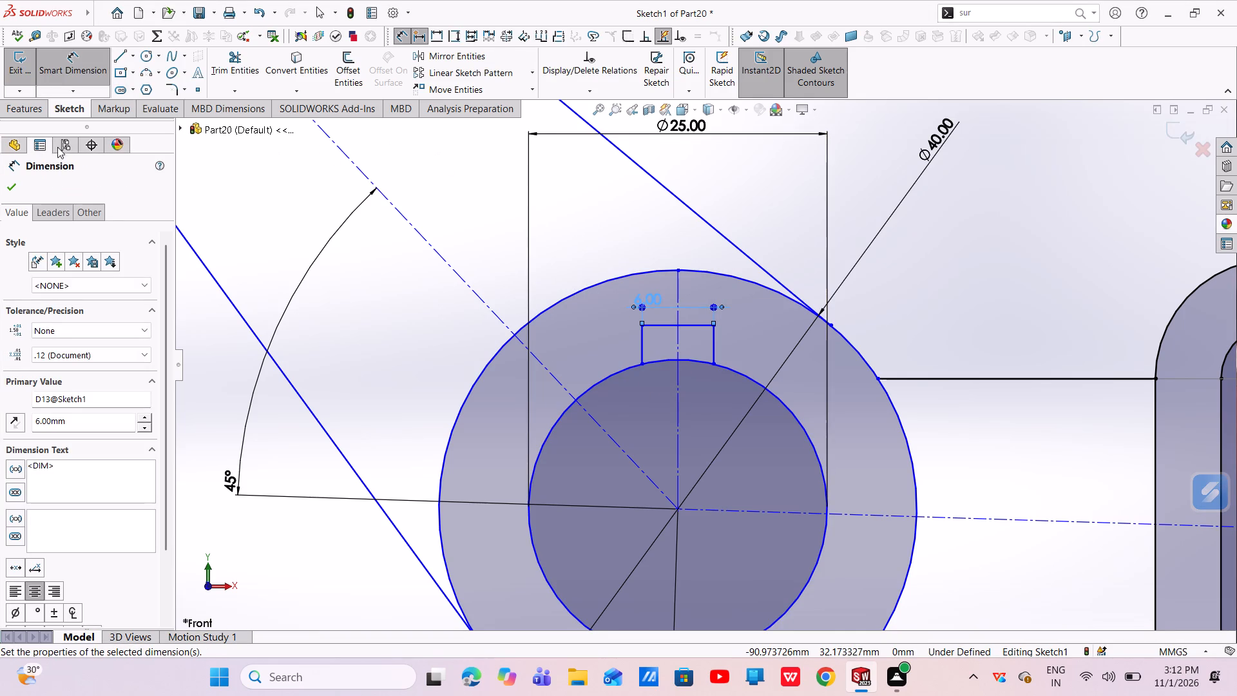
click(6, 184)
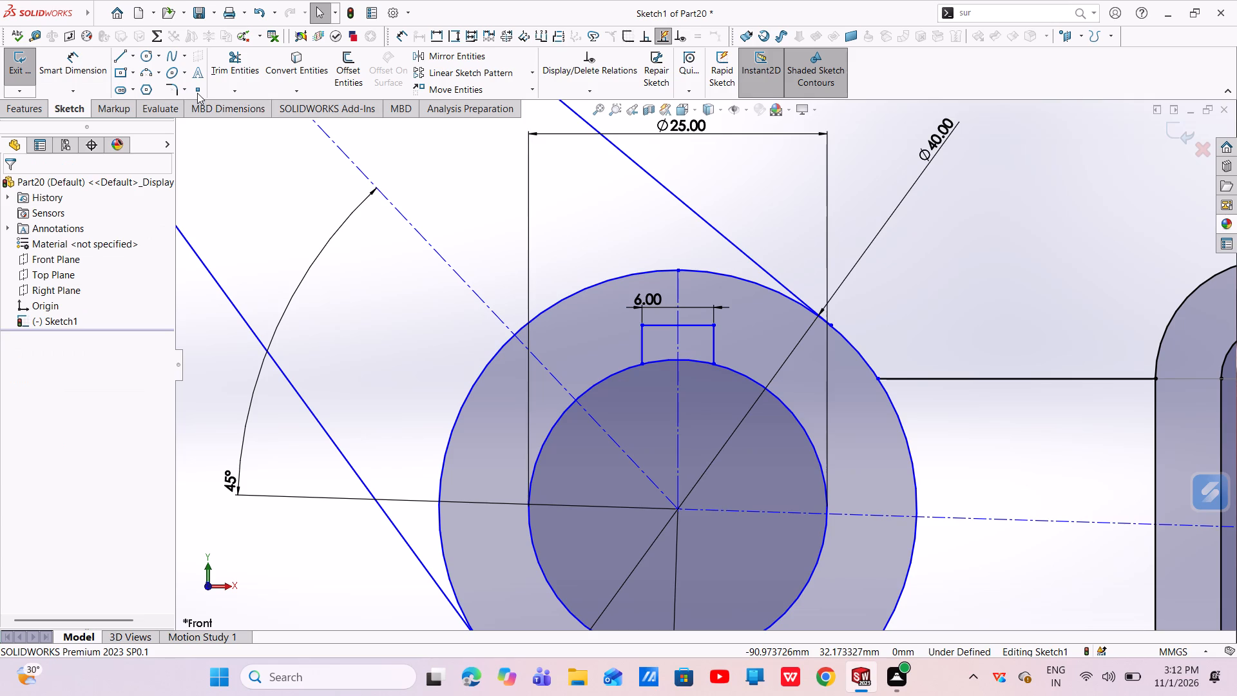
Place a sketch point where the vertical centerline meets the top of the 25 mm circle.
click(197, 93)
scroll(665, 352, down, 5)
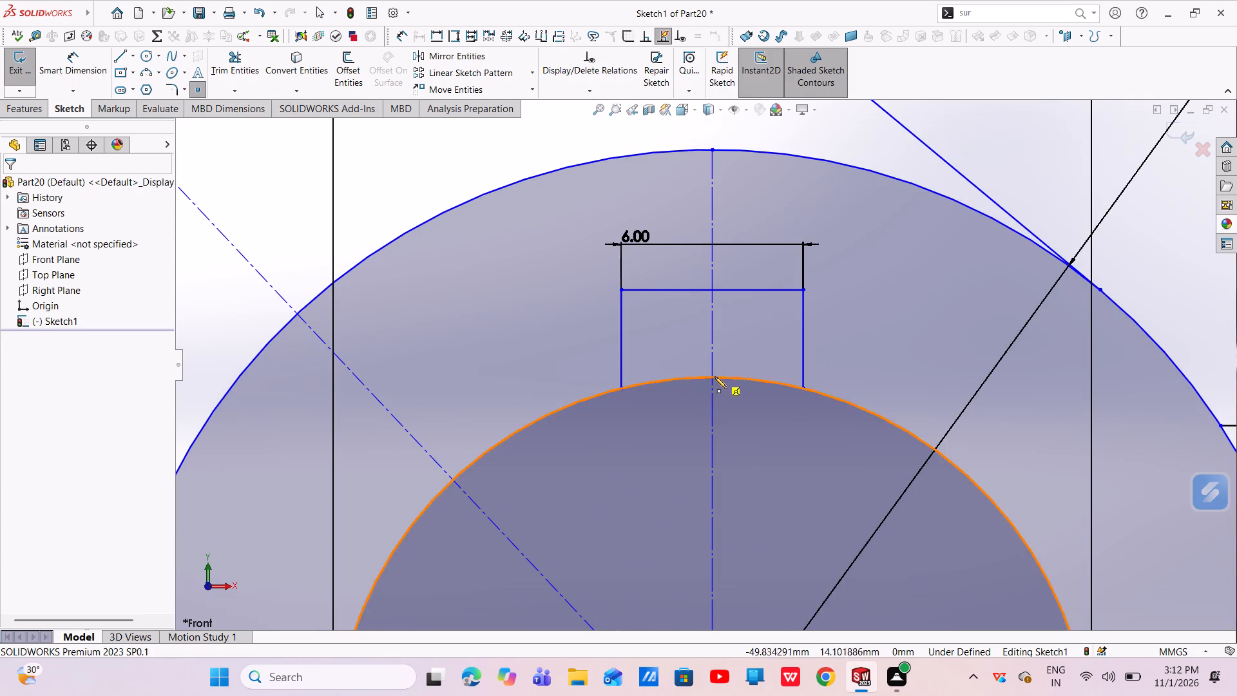
click(713, 376)
right_click(712, 376)
click(742, 385)
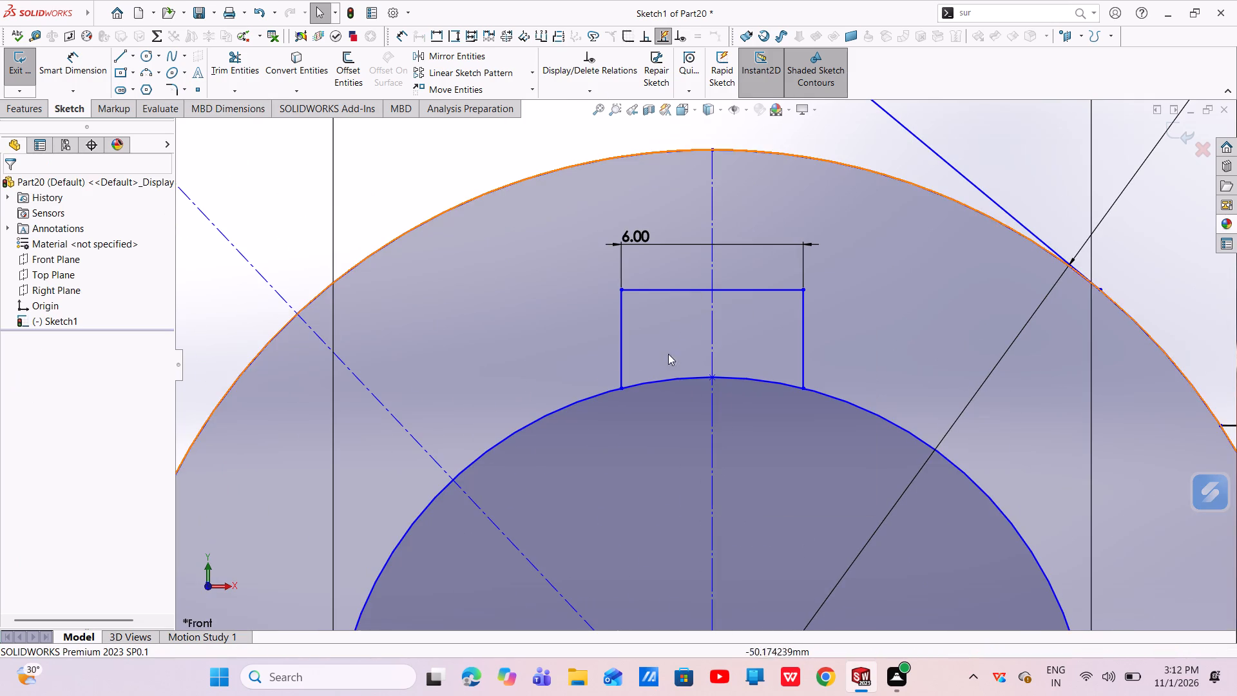
Dimension the keyway height from the sketch point atop the 25 mm circle to the keyway's top line as 2.4 mm.
click(84, 54)
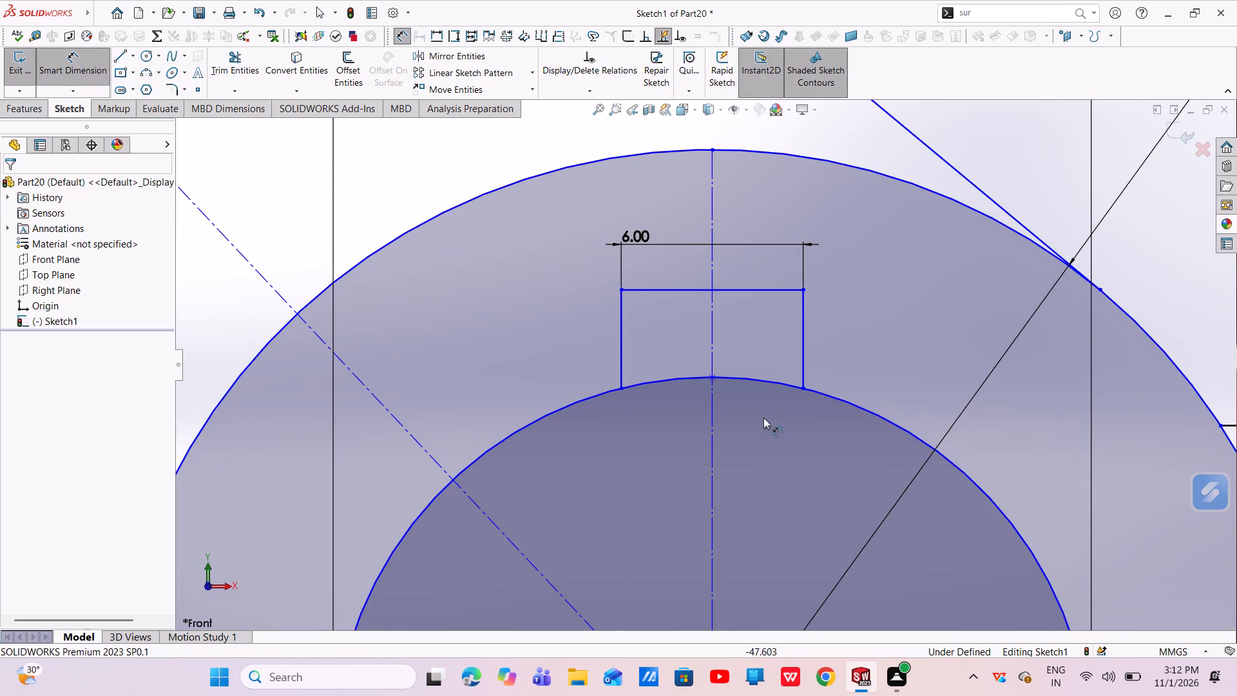
click(712, 378)
click(719, 287)
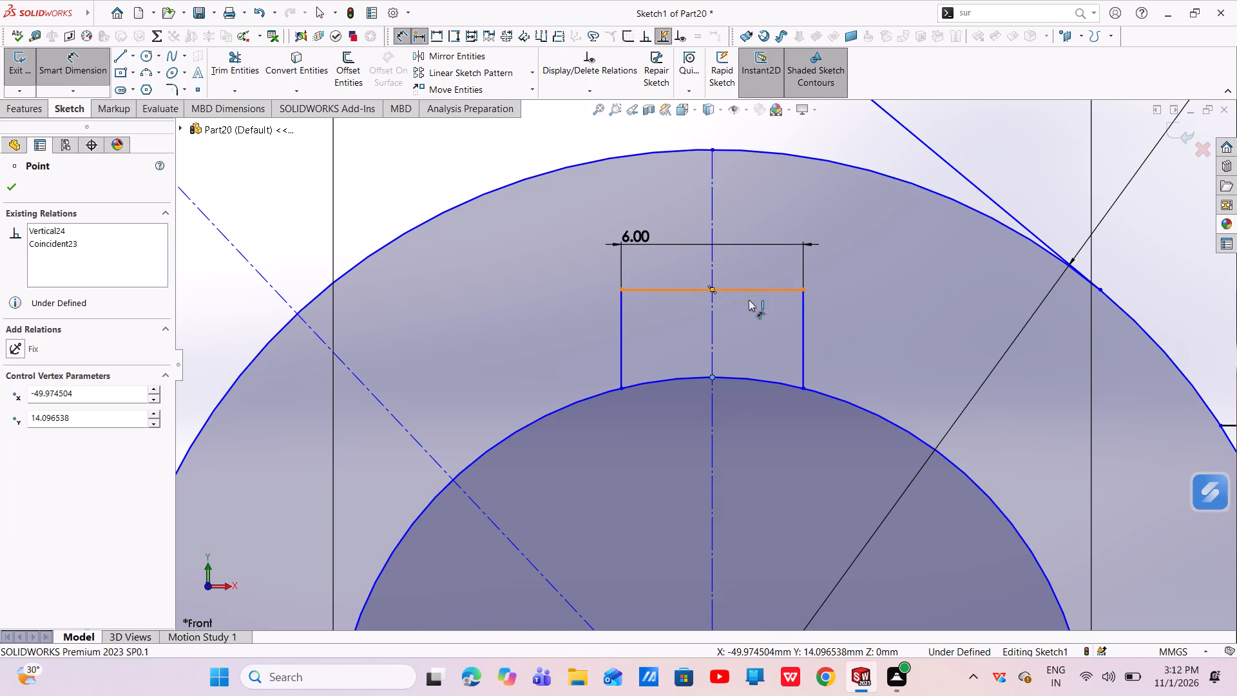
click(851, 345)
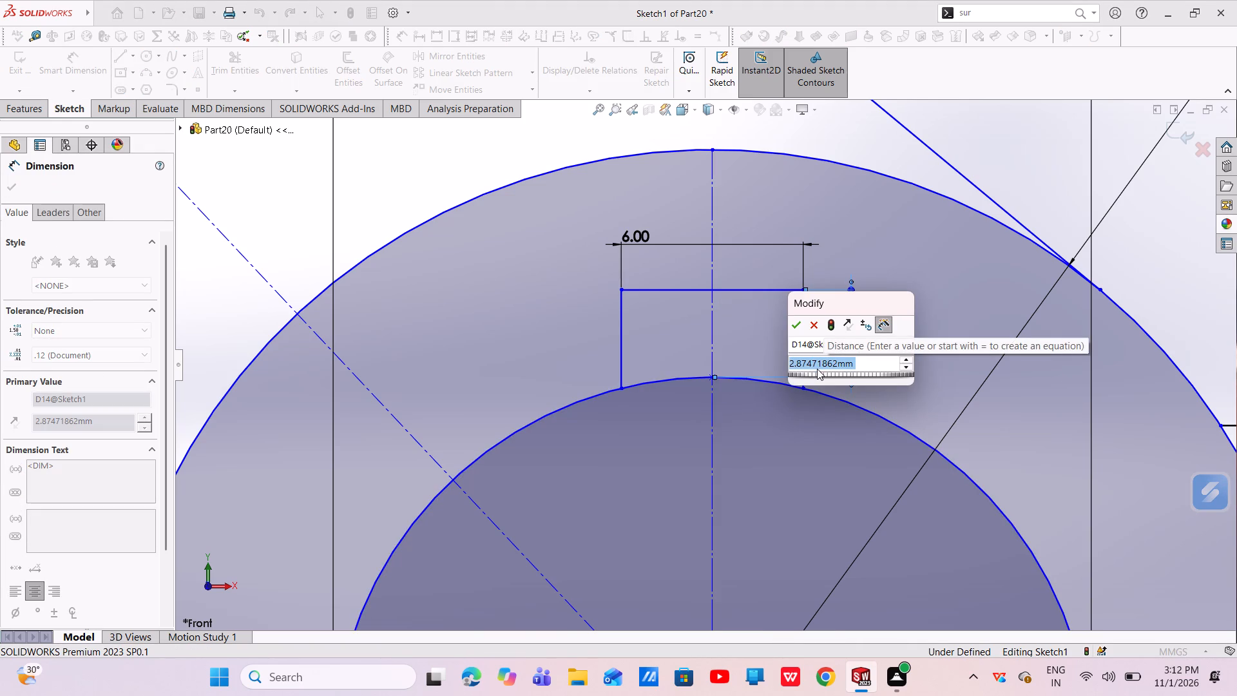
key(BackSpace)
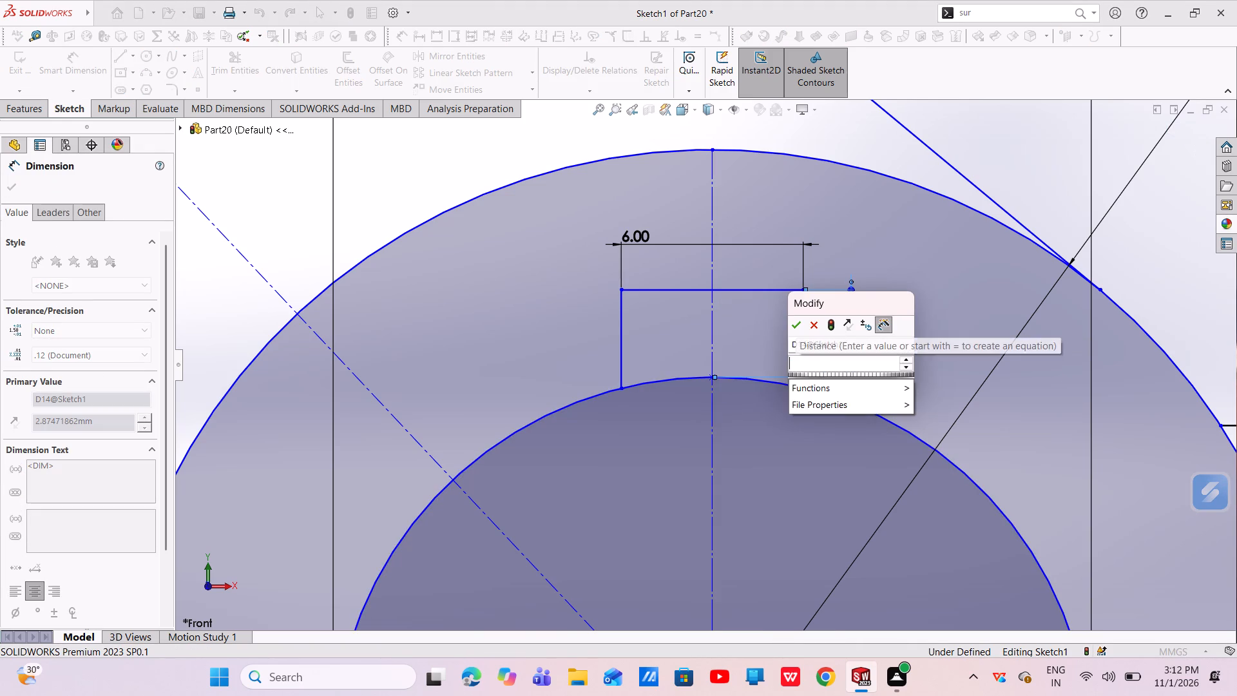
text(2.4)
key(Return)
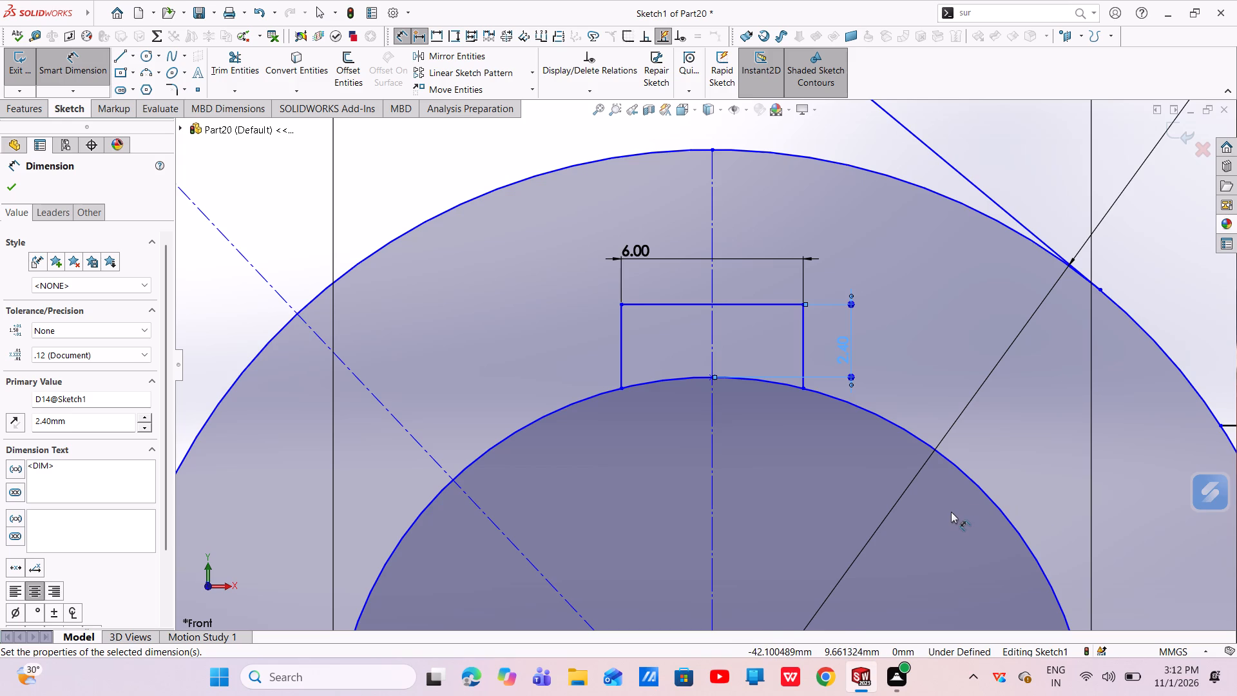
scroll(800, 468, up, 6)
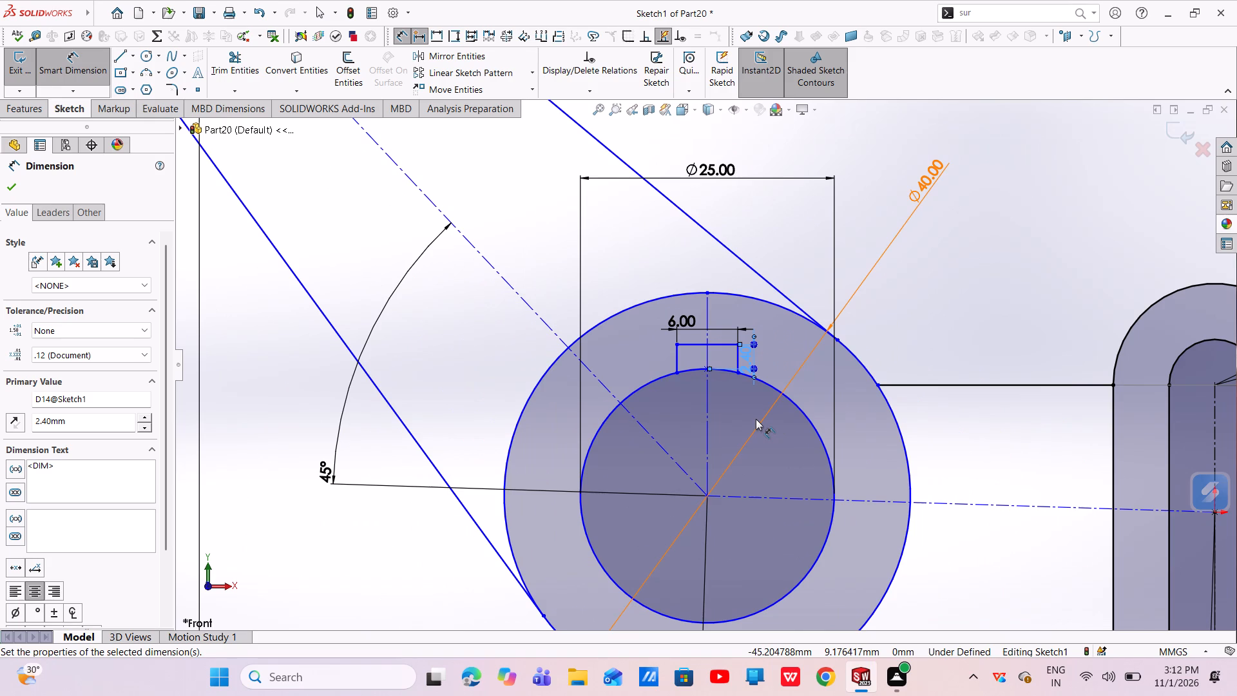
click(14, 188)
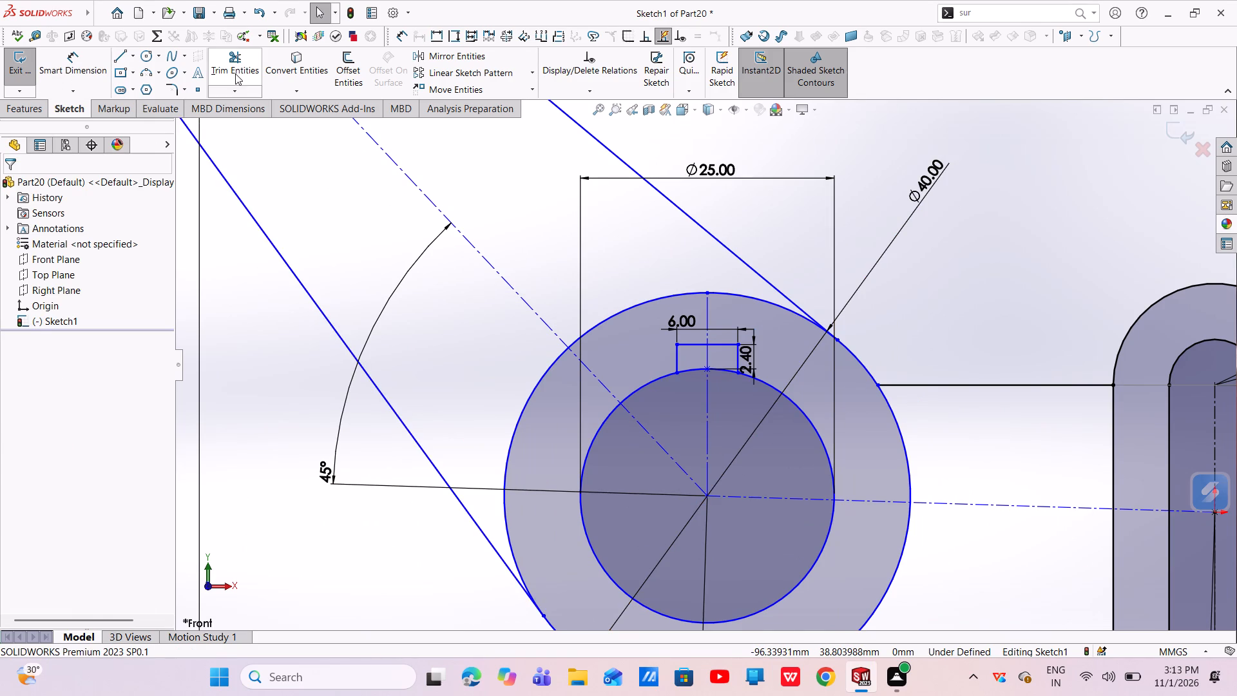
Power-trim the 25 mm circle's arc segments between the keyway's side lines so the keyway opens into the bore.
click(235, 73)
scroll(725, 383, down, 9)
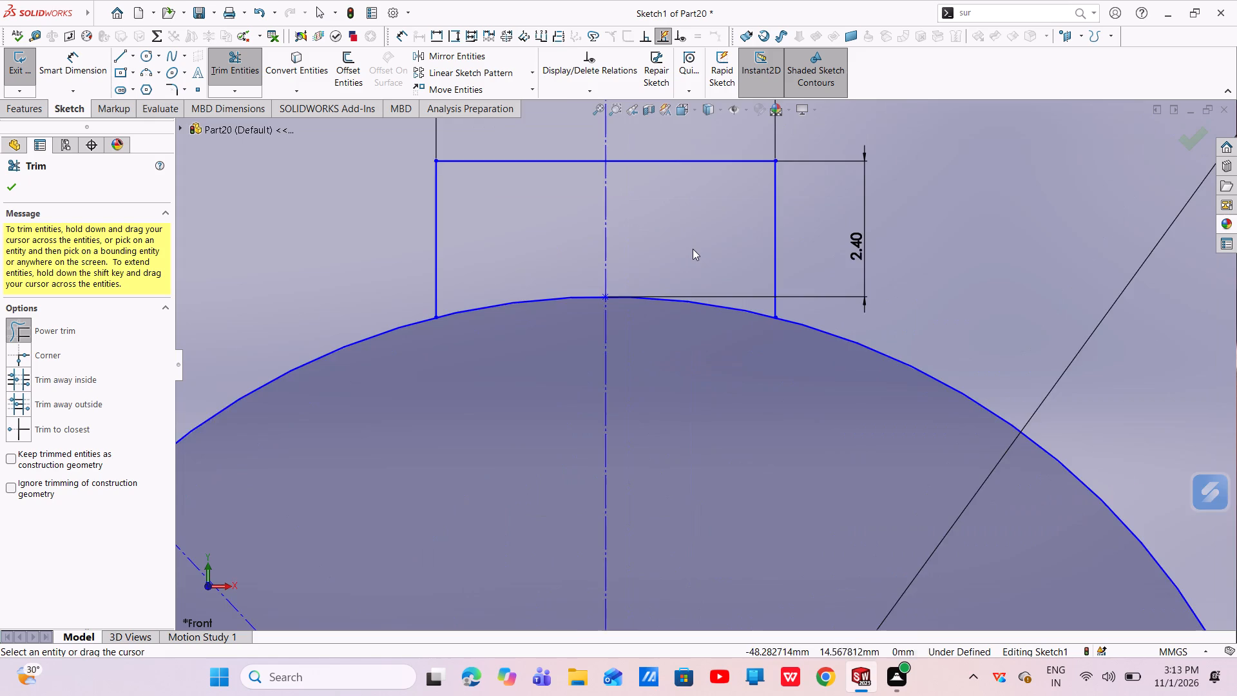
drag(693, 249, 682, 322)
drag(518, 356, 523, 234)
scroll(552, 329, up, 2)
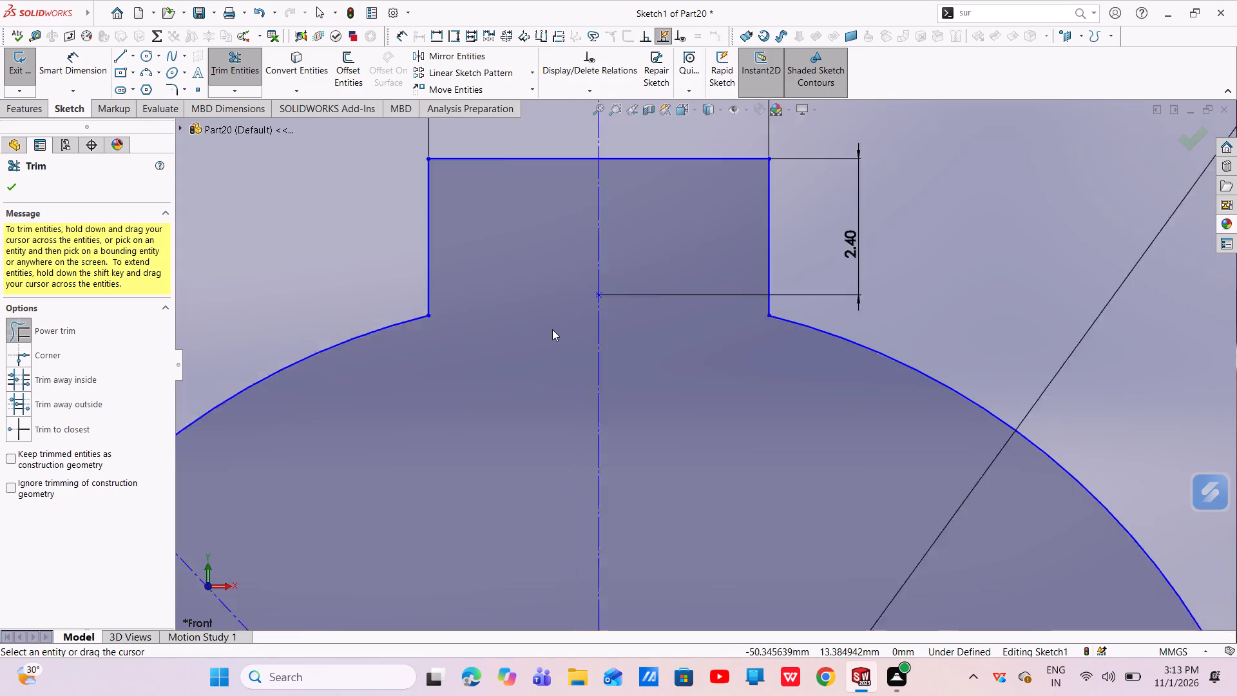
scroll(552, 329, up, 8)
right_click(278, 465)
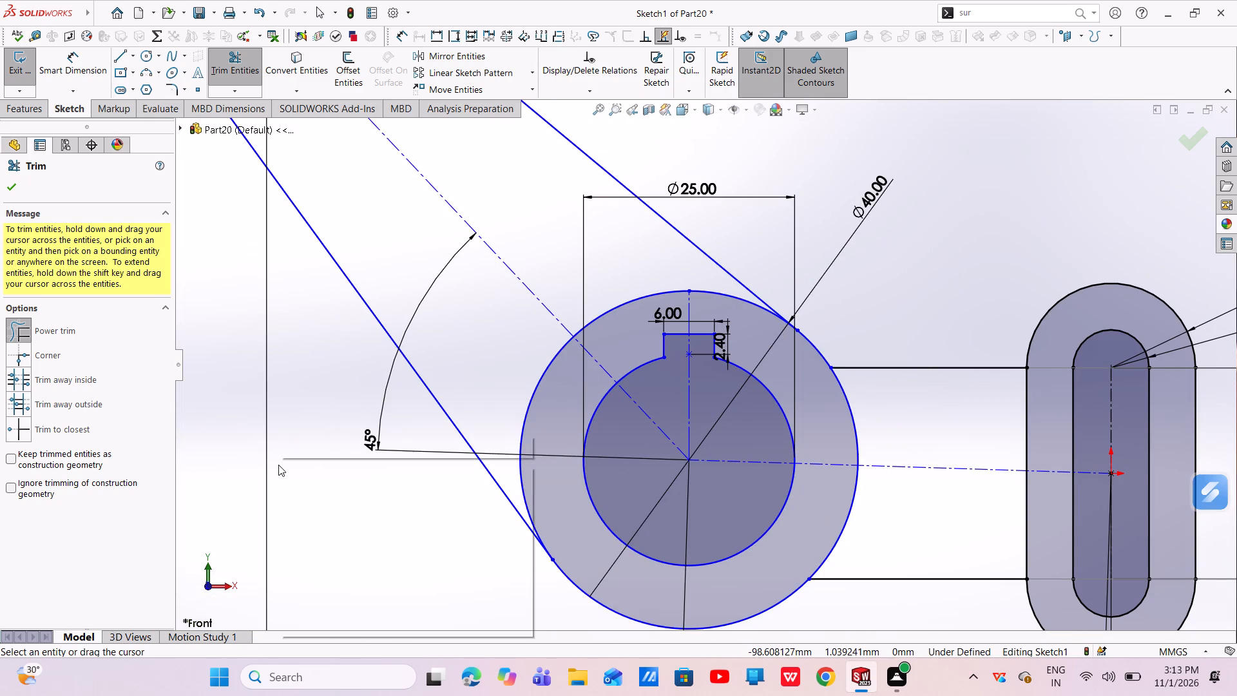
click(315, 509)
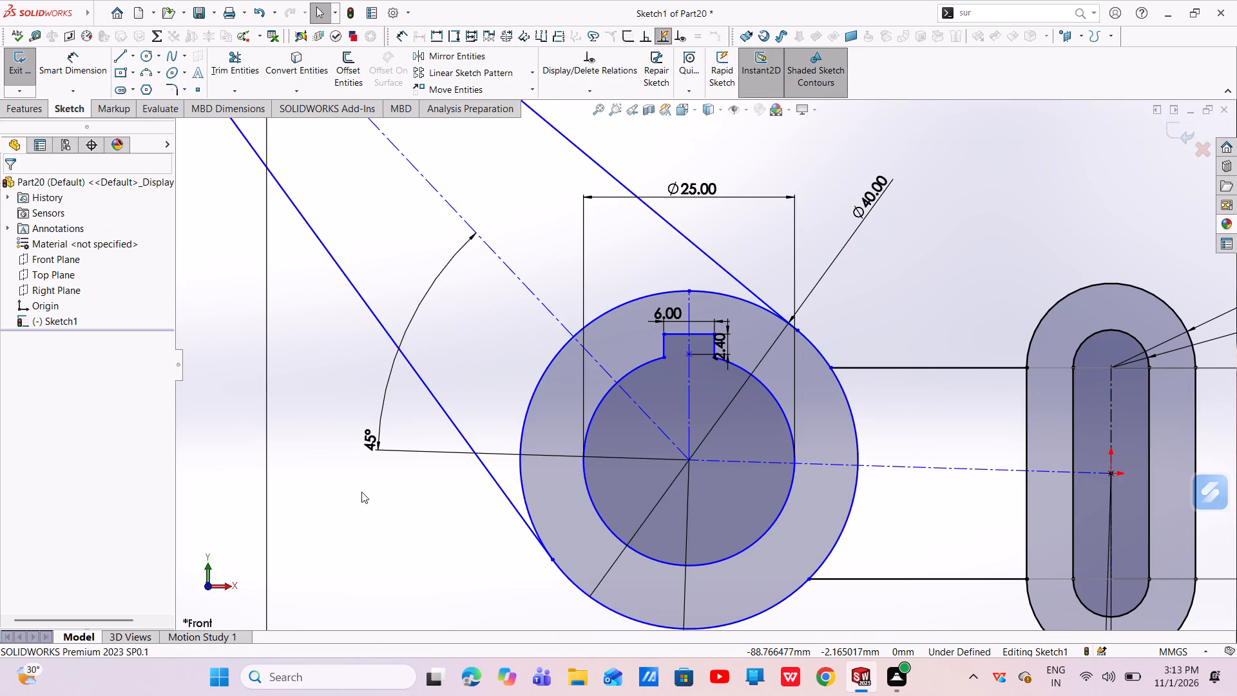
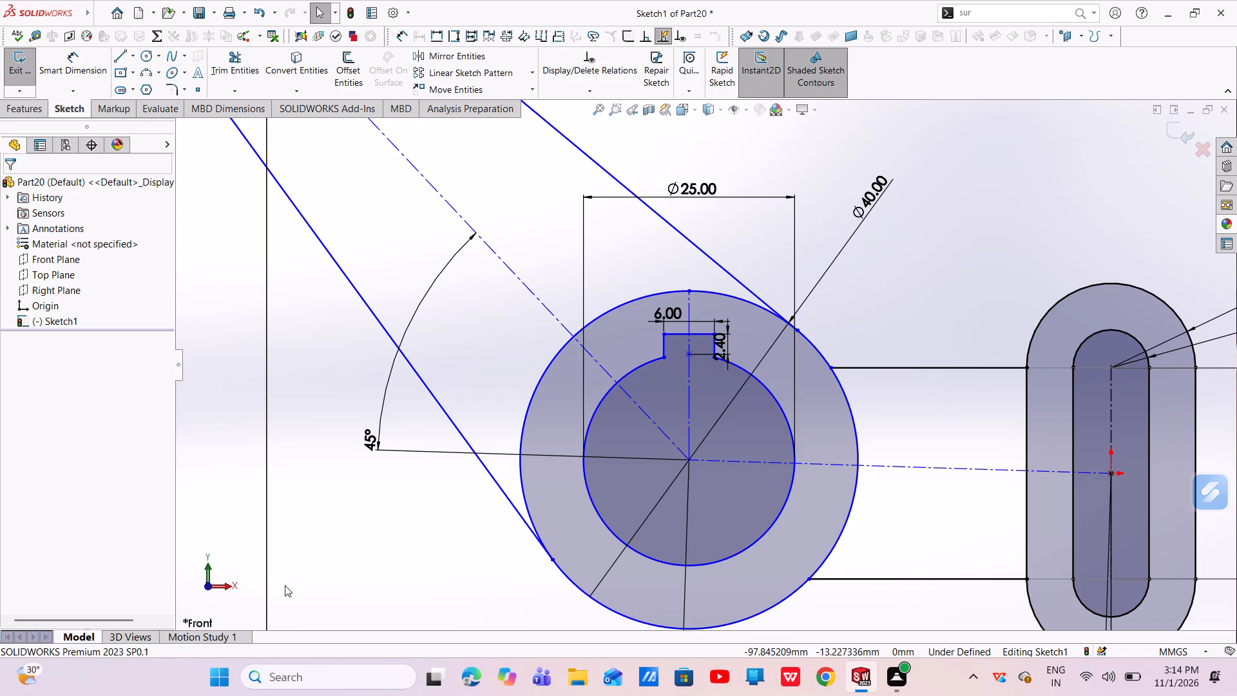
Extrude the two arm regions linking the central hub to the upper boss and to the slot as 10 mm Mid Plane bosses.
scroll(349, 554, up, 4)
scroll(789, 459, up, 5)
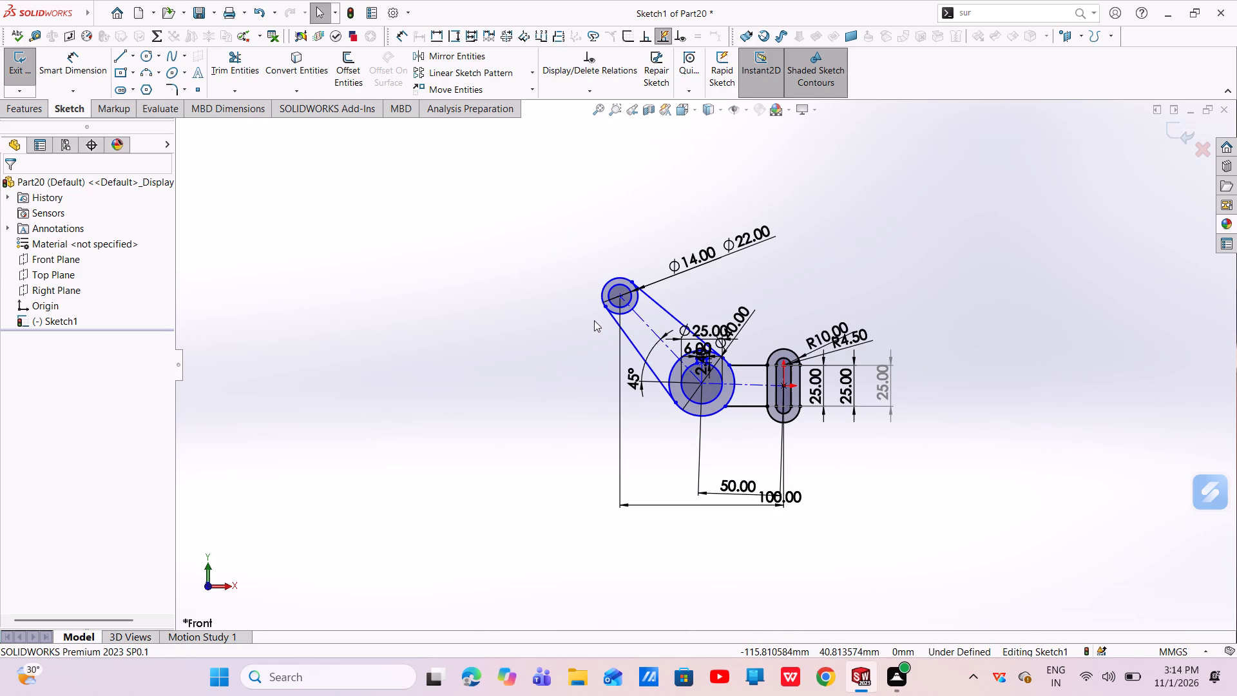
click(17, 111)
click(17, 81)
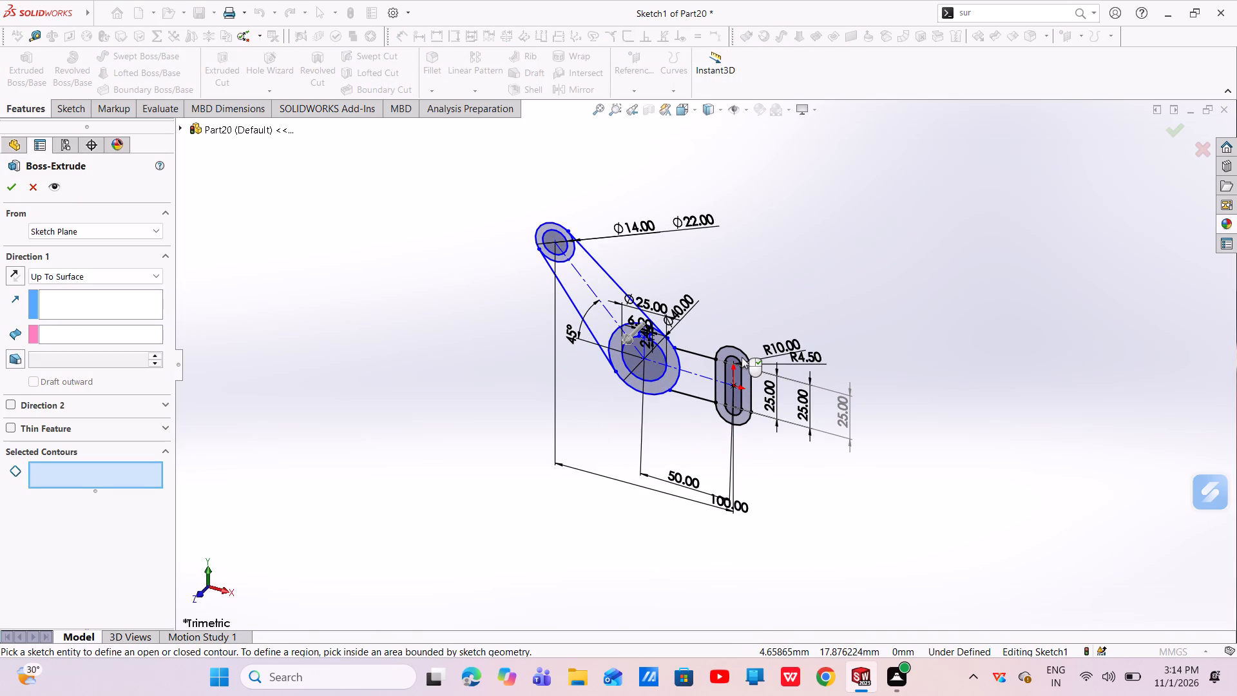
click(689, 363)
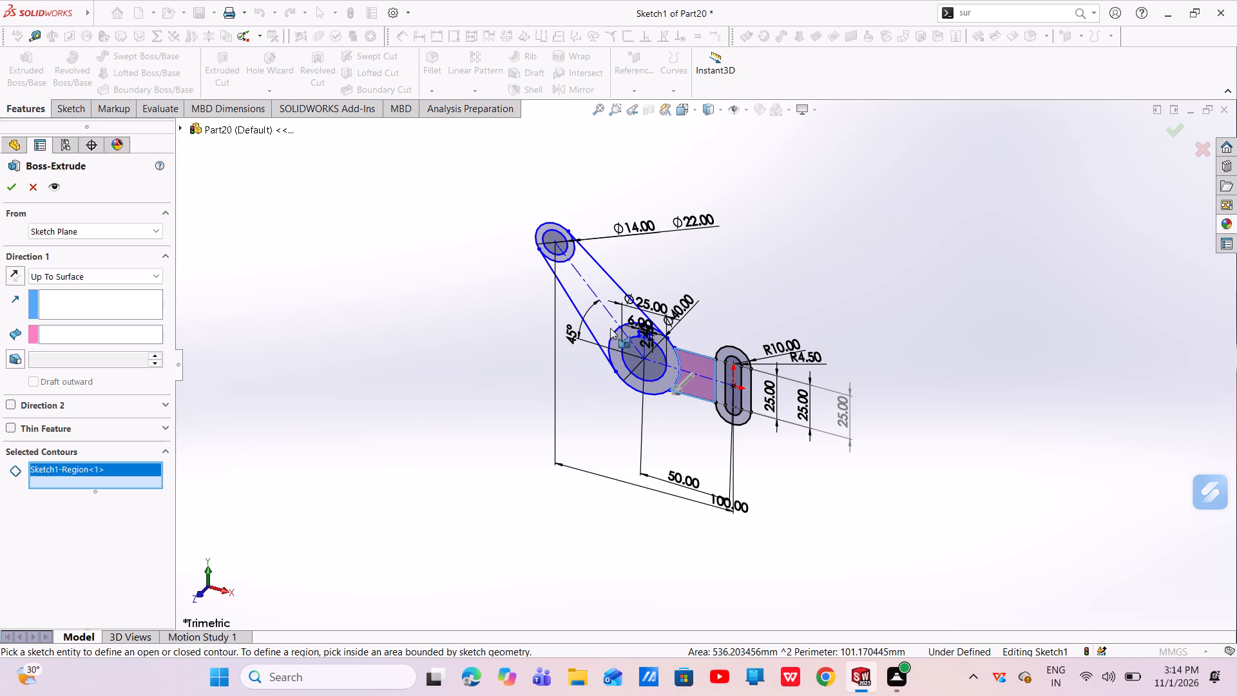
click(155, 275)
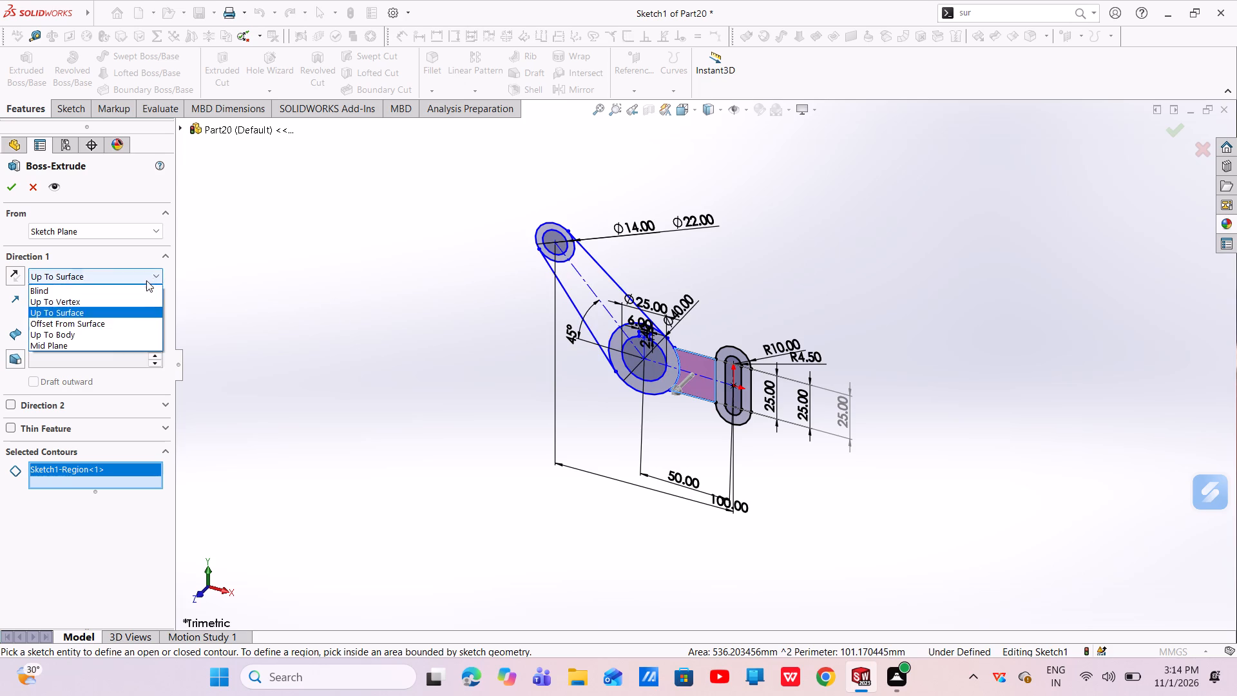
click(113, 344)
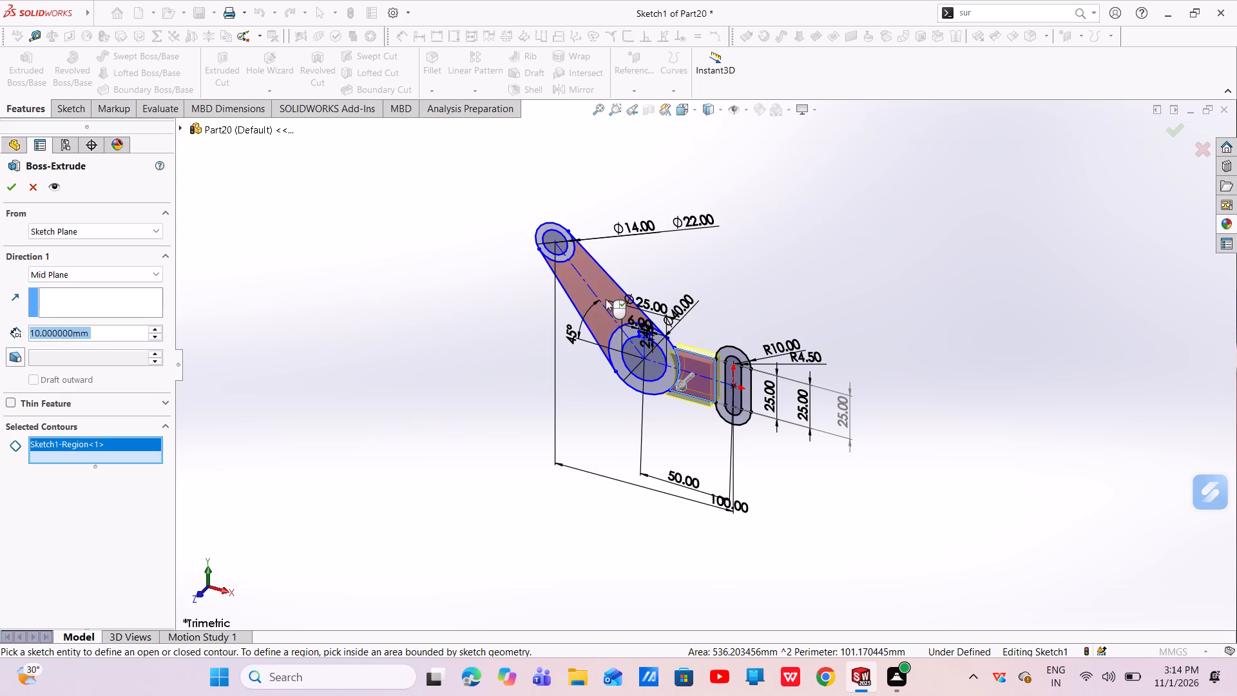
click(606, 299)
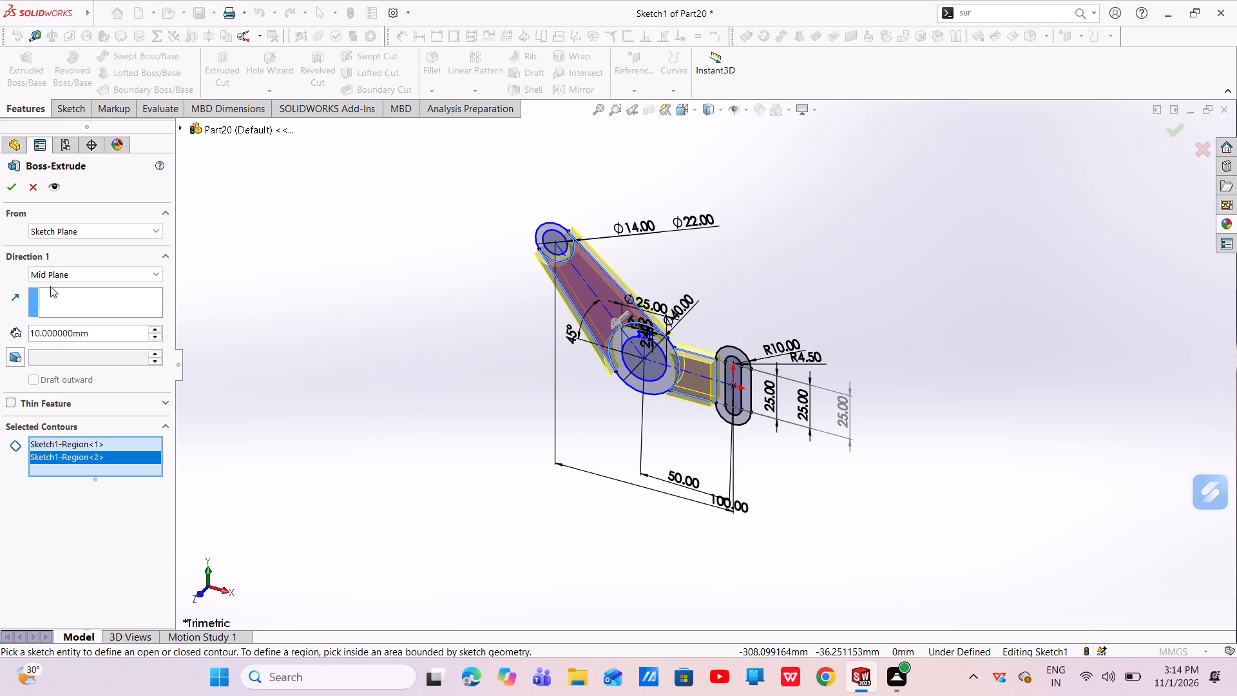
click(11, 184)
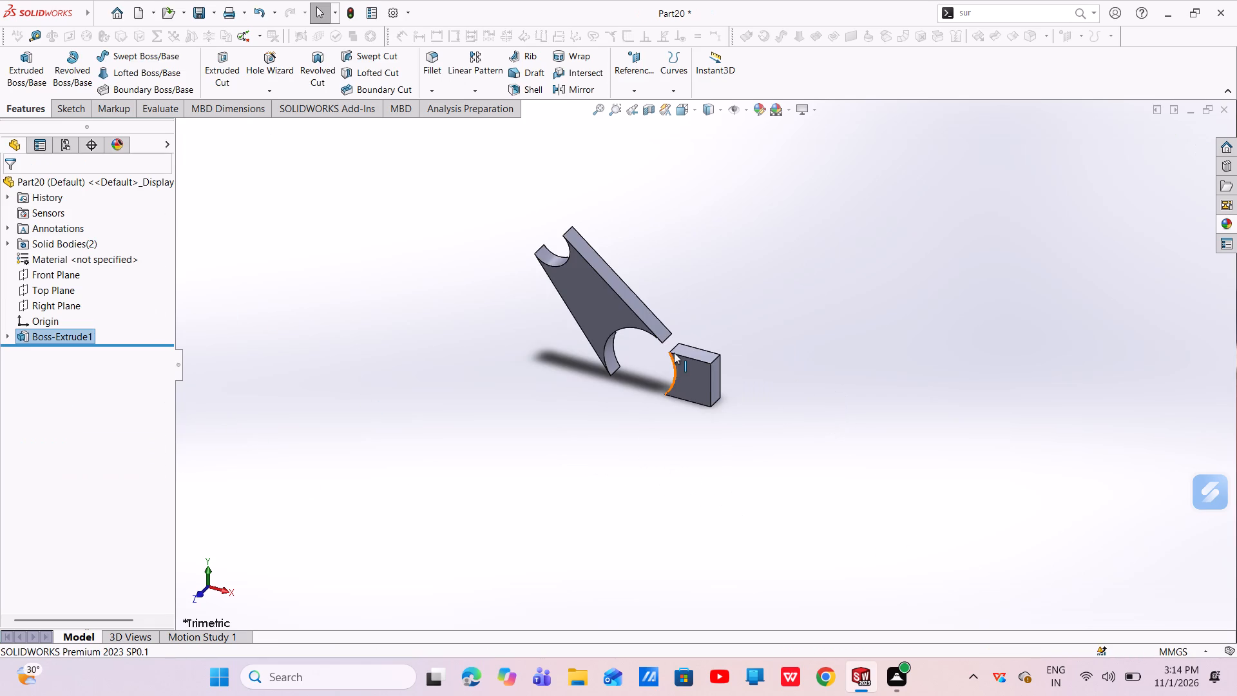
Show the base sketch absorbed by the first extrusion.
scroll(673, 354, down, 3)
middle_drag(680, 393, 745, 407)
middle_drag(636, 409, 698, 438)
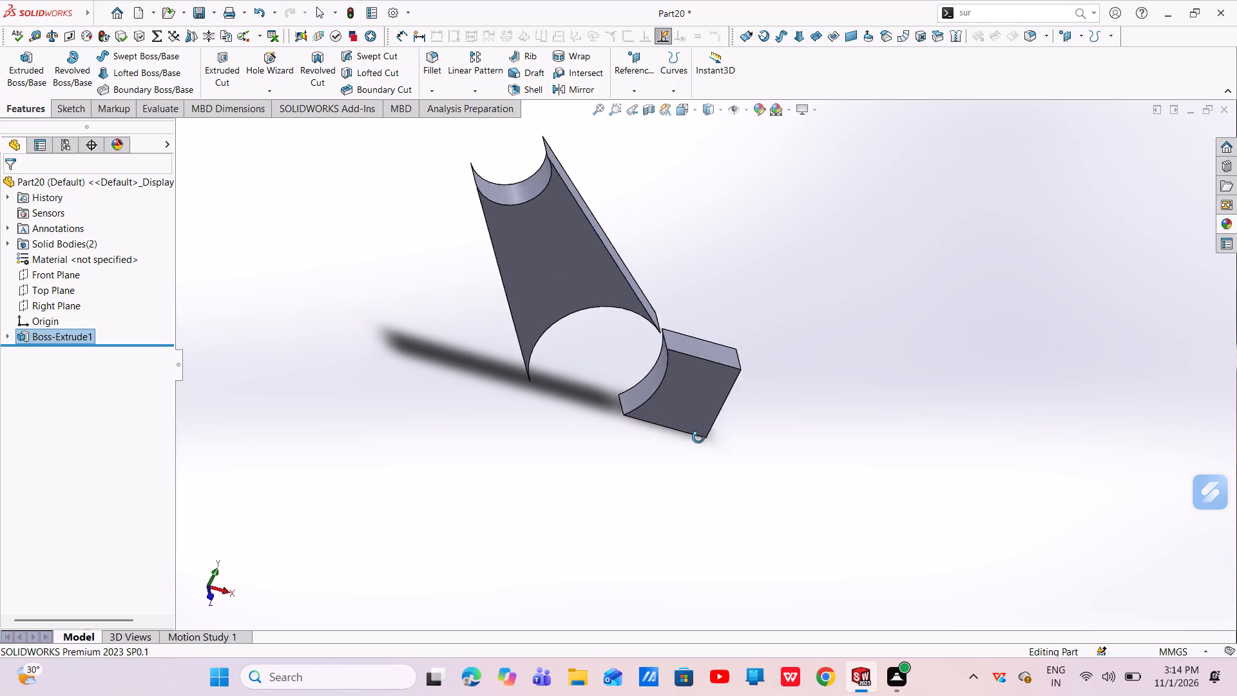
middle_drag(698, 438, 658, 447)
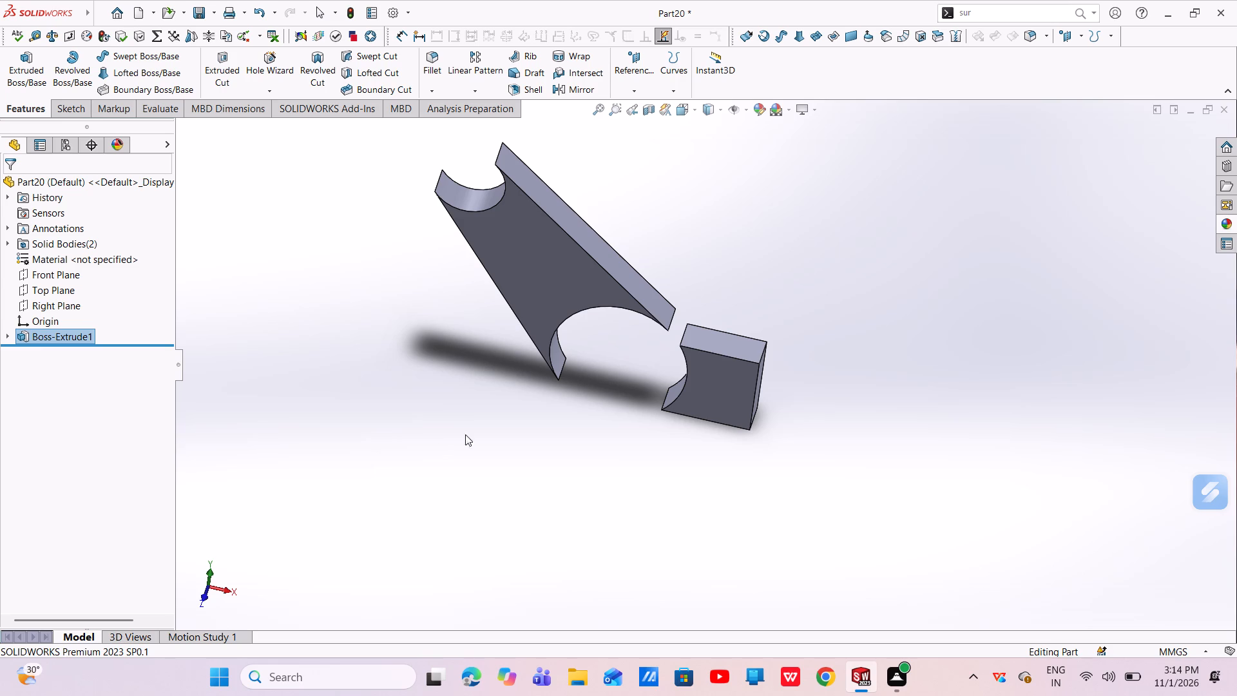
click(8, 334)
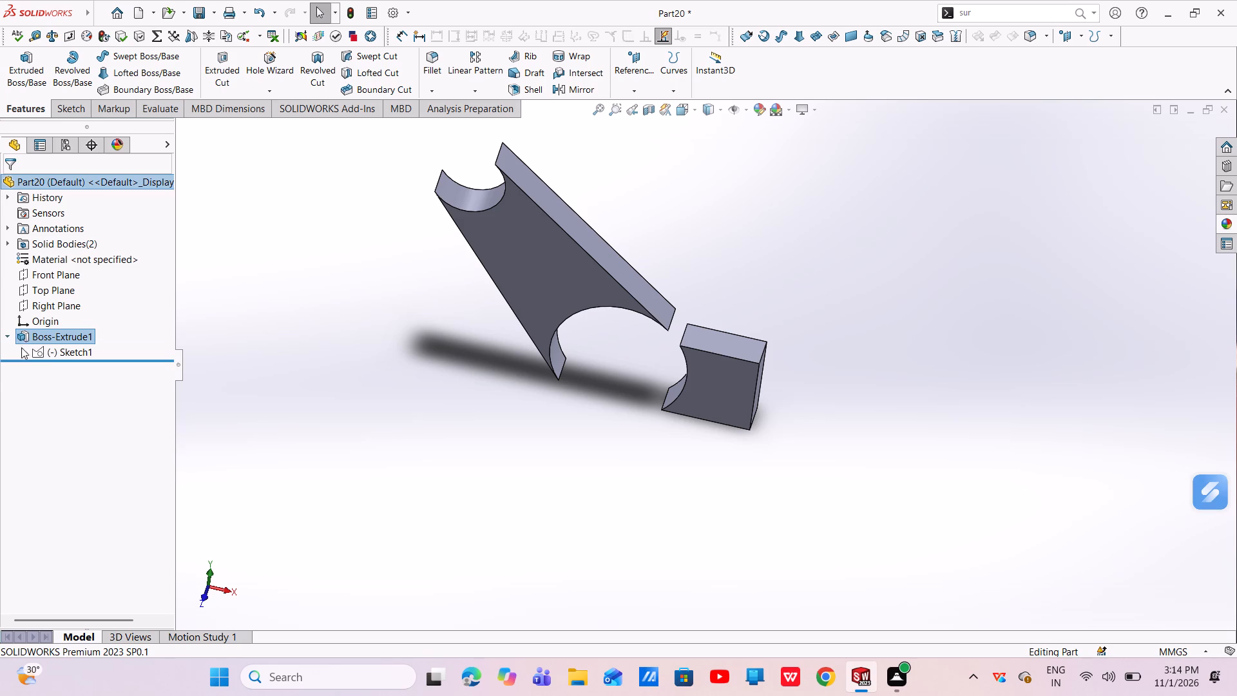
click(73, 350)
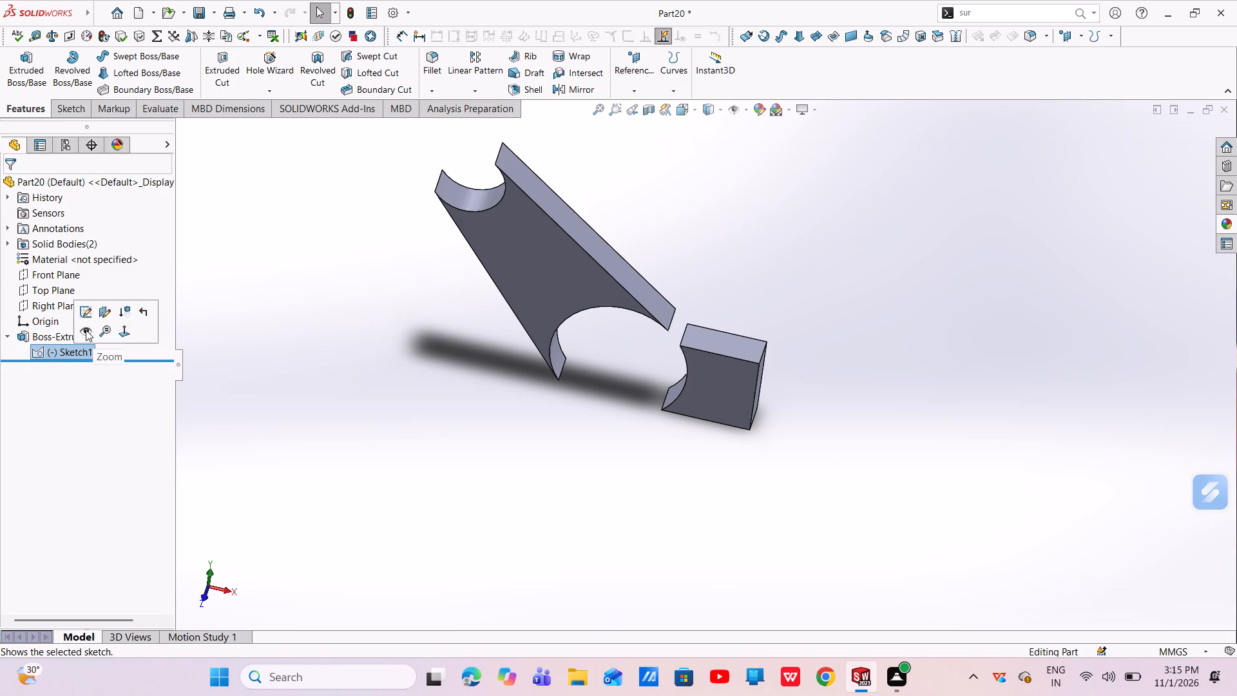
click(86, 330)
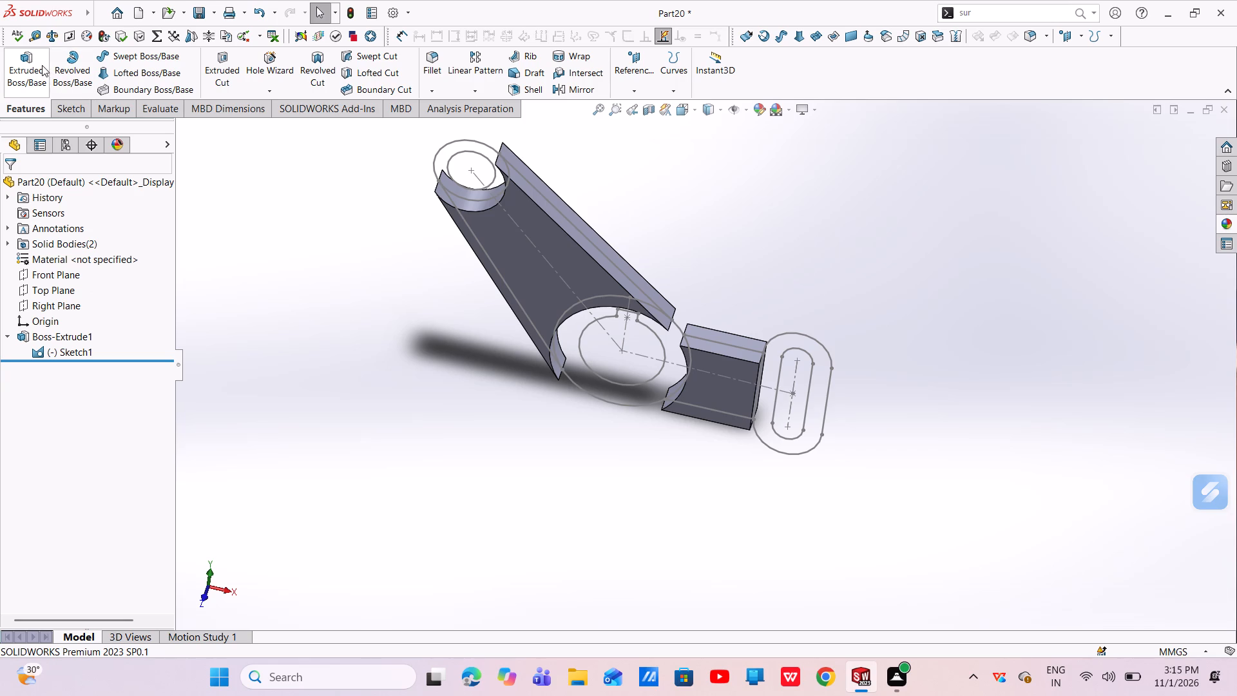
Extrude the region between the outer and inner slot profiles 16 mm Mid Plane, keeping Merge result on.
click(41, 65)
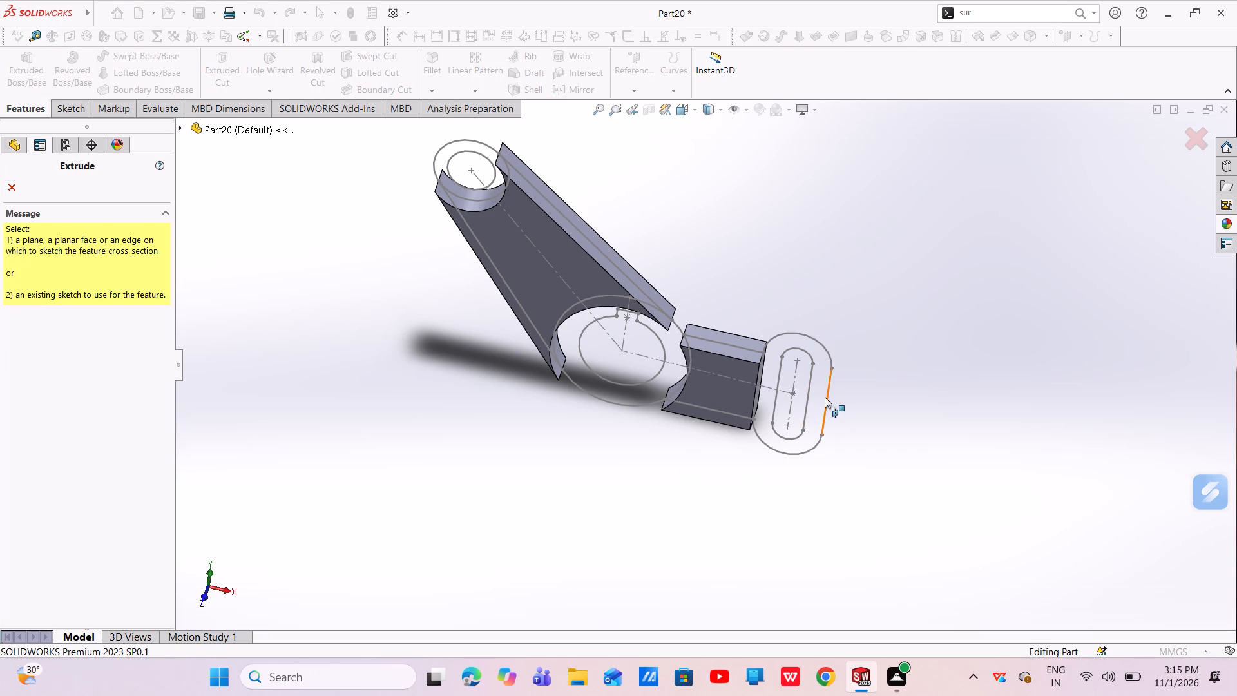
click(825, 397)
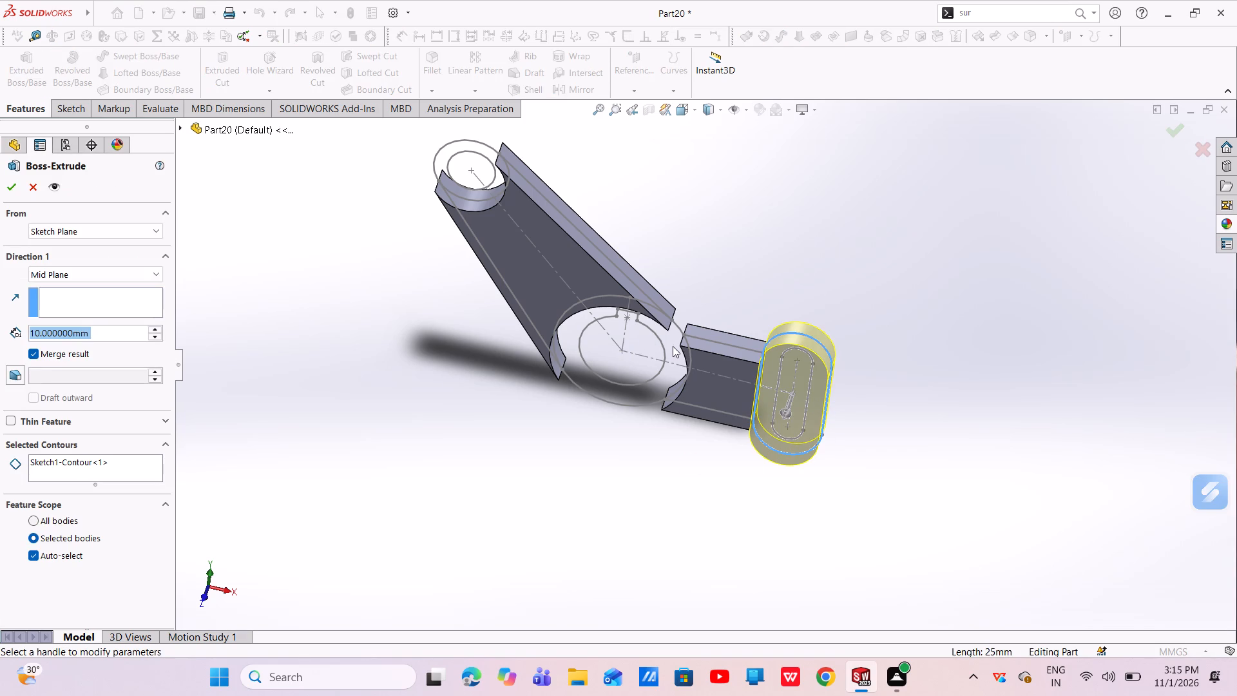
click(802, 387)
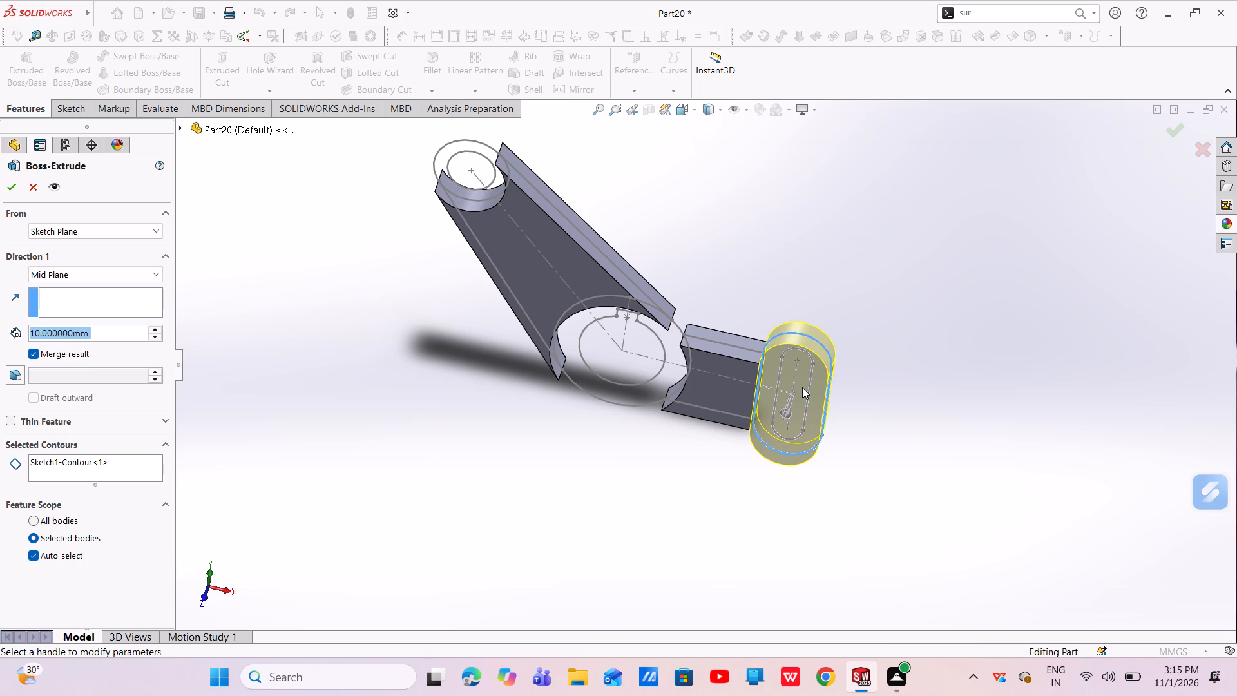
click(801, 380)
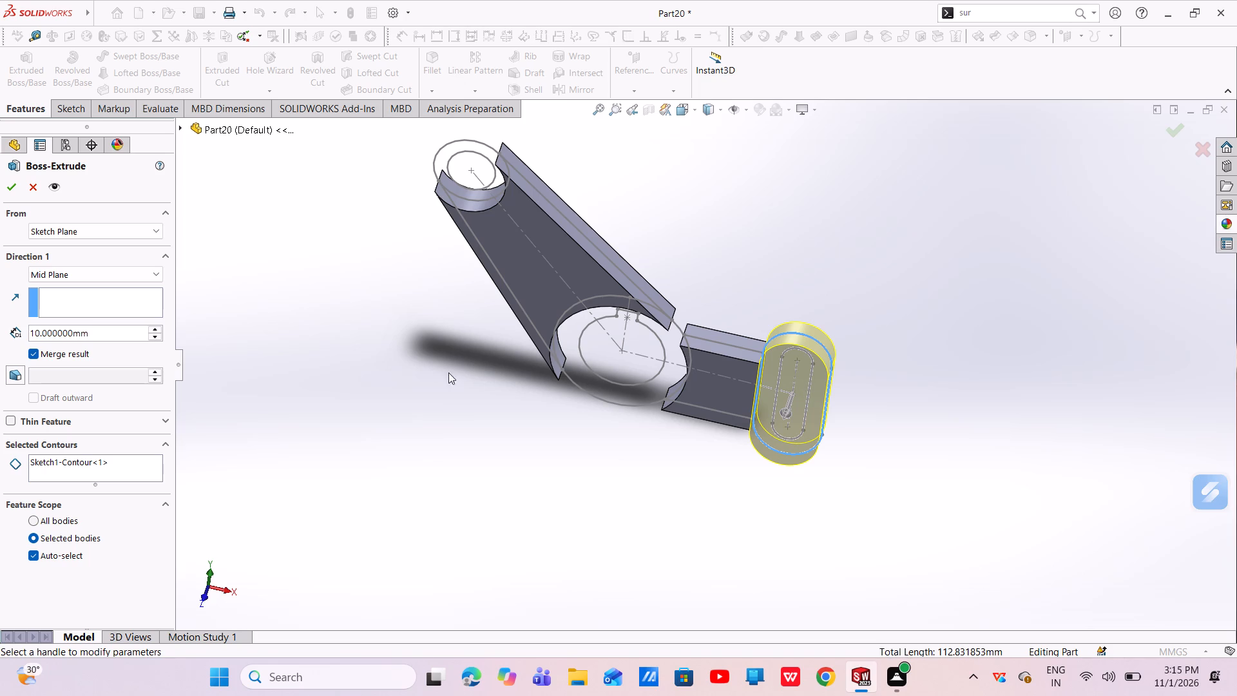
click(99, 464)
right_click(100, 462)
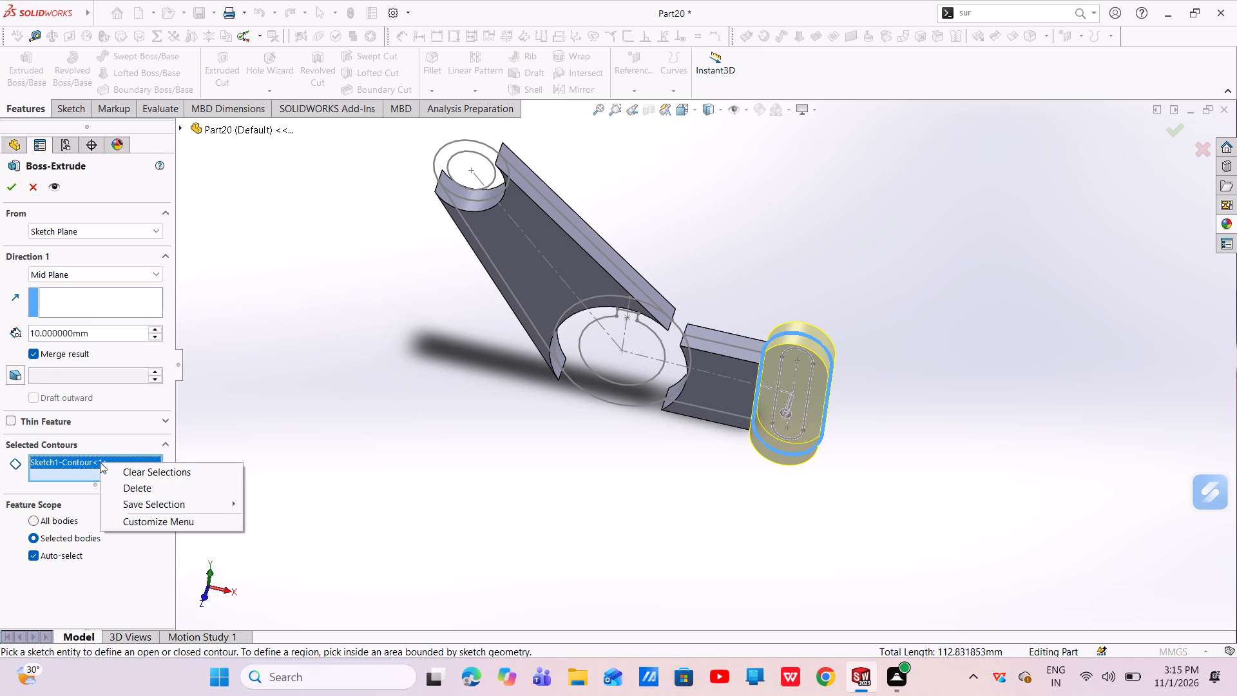
click(139, 487)
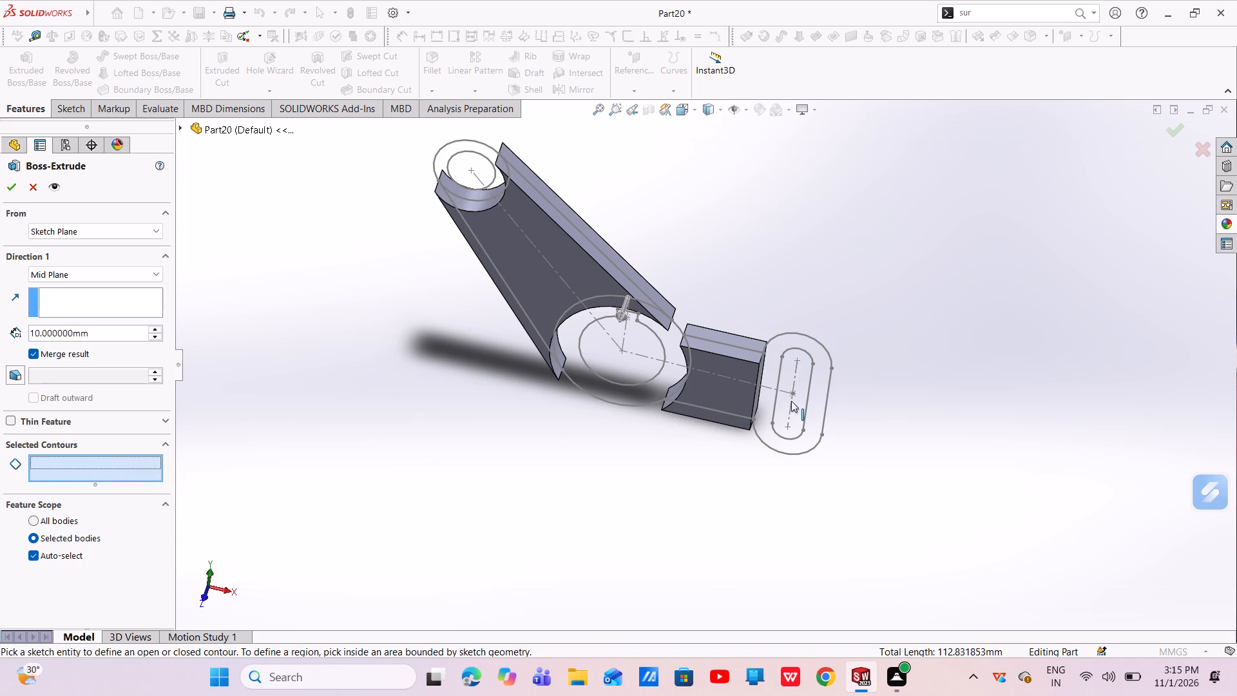
click(817, 394)
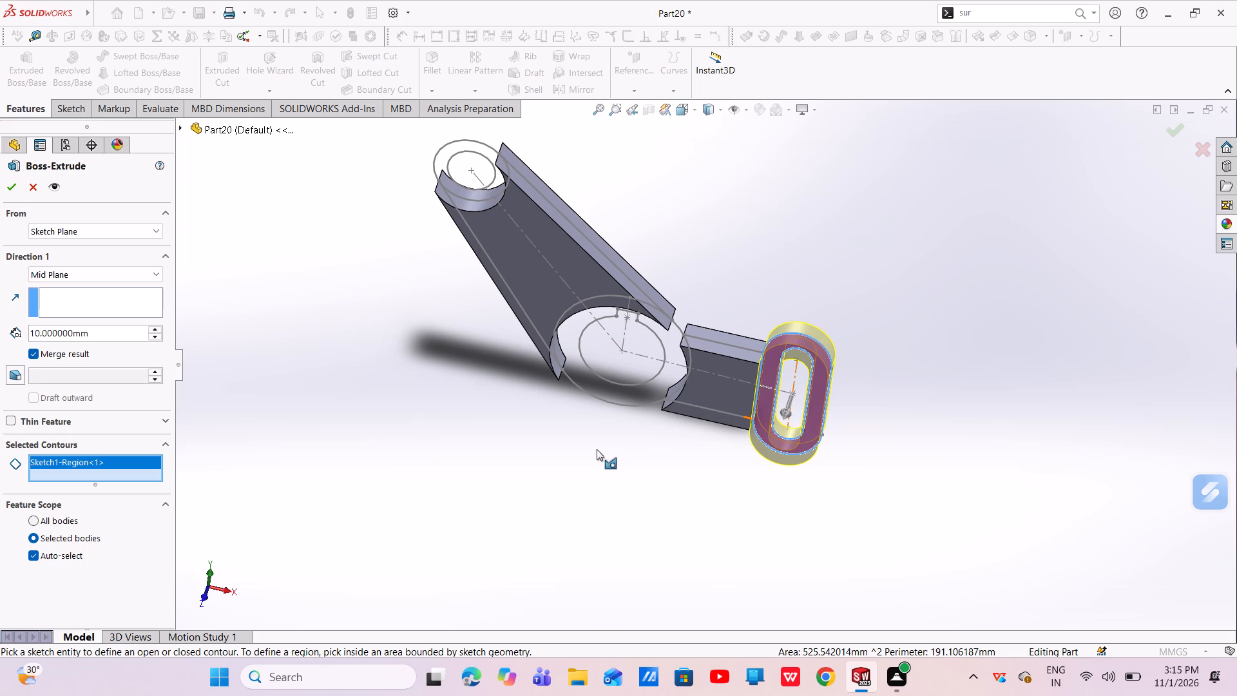
drag(99, 327, 23, 323)
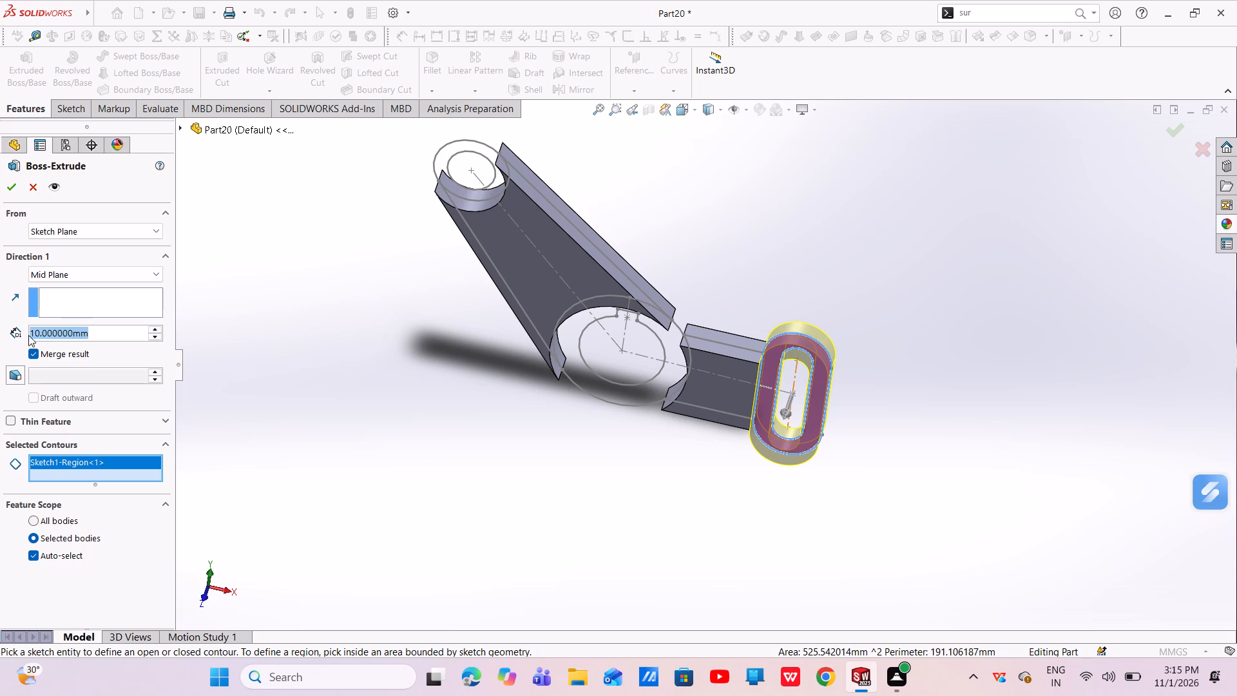
key(BackSpace)
key(1)
key(6)
key(Return)
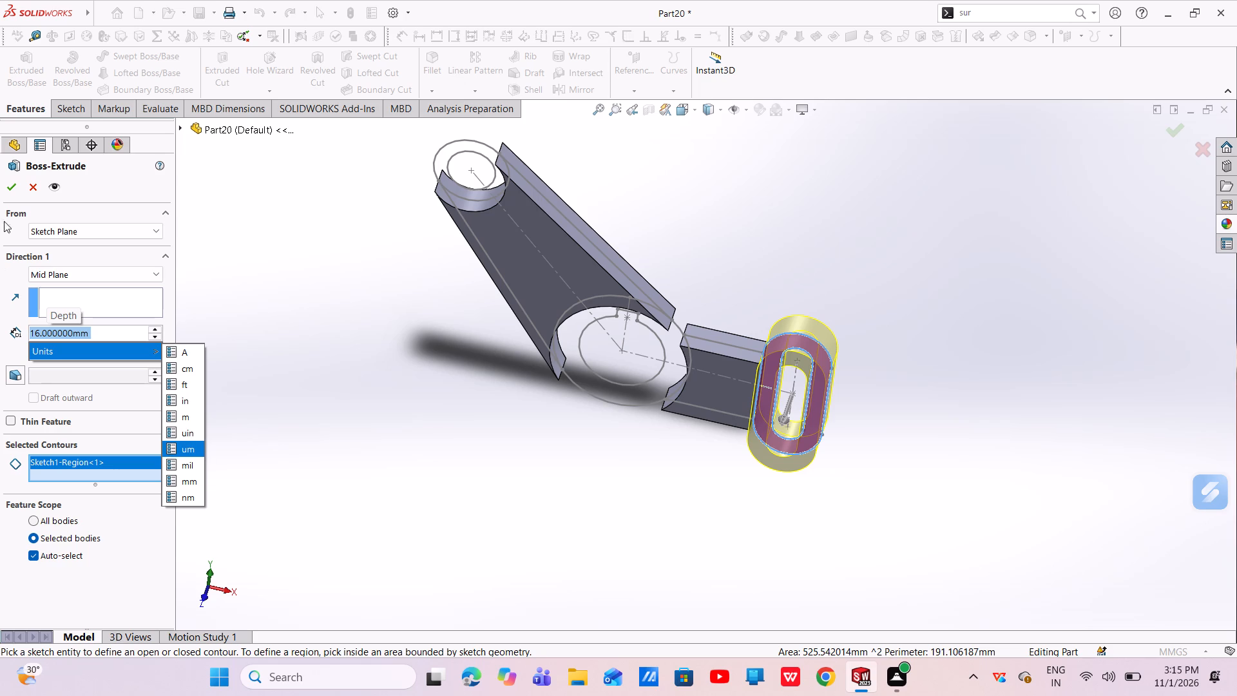
click(11, 189)
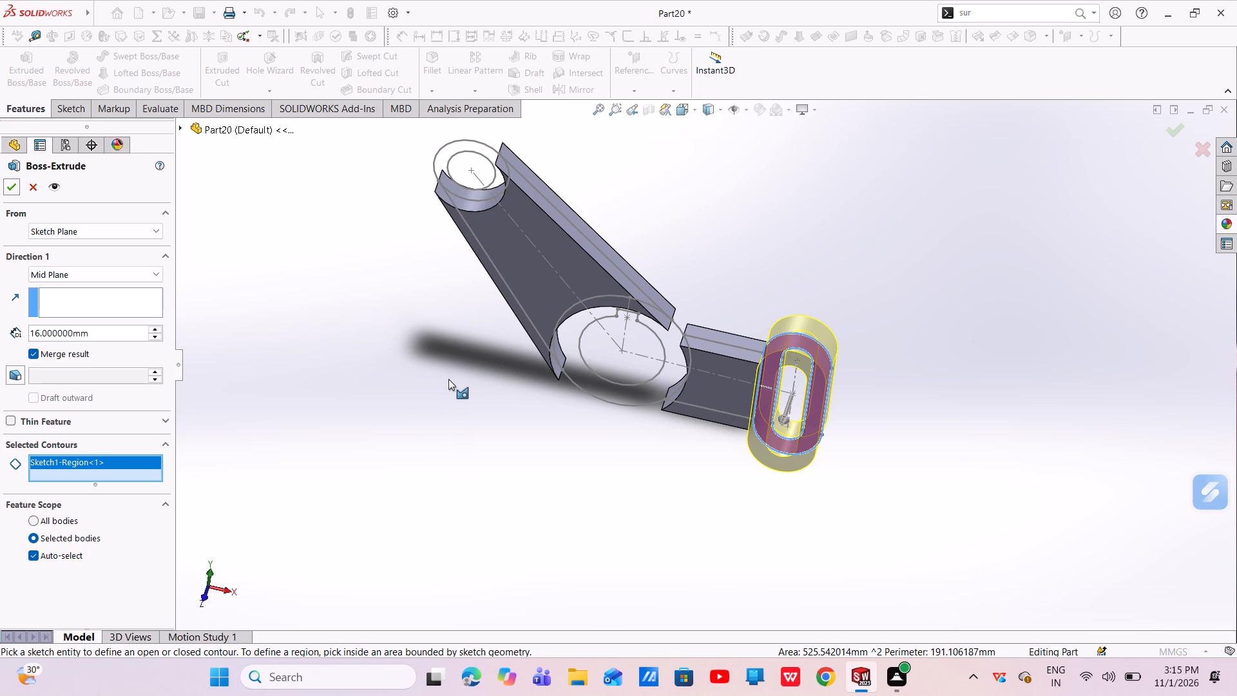
click(0, 187)
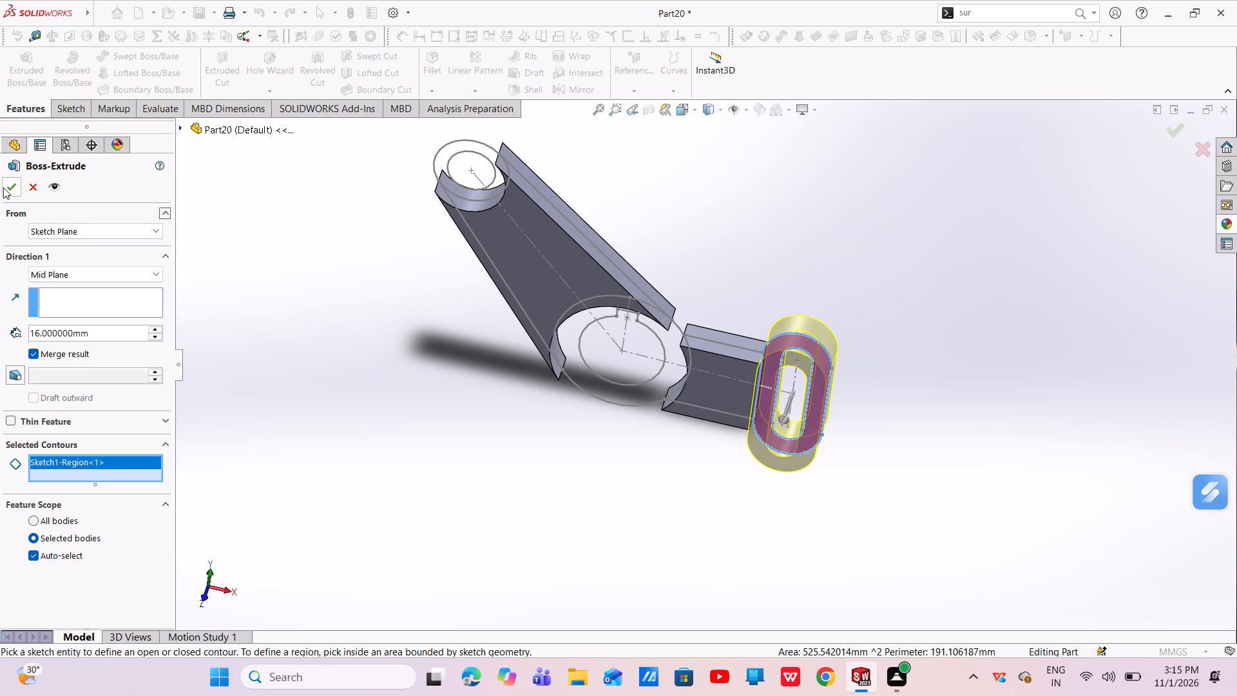
click(4, 188)
Extrude the ring between the 14 mm and 22 mm circles 16 mm Mid Plane, merged with the arm.
scroll(505, 360, up, 1)
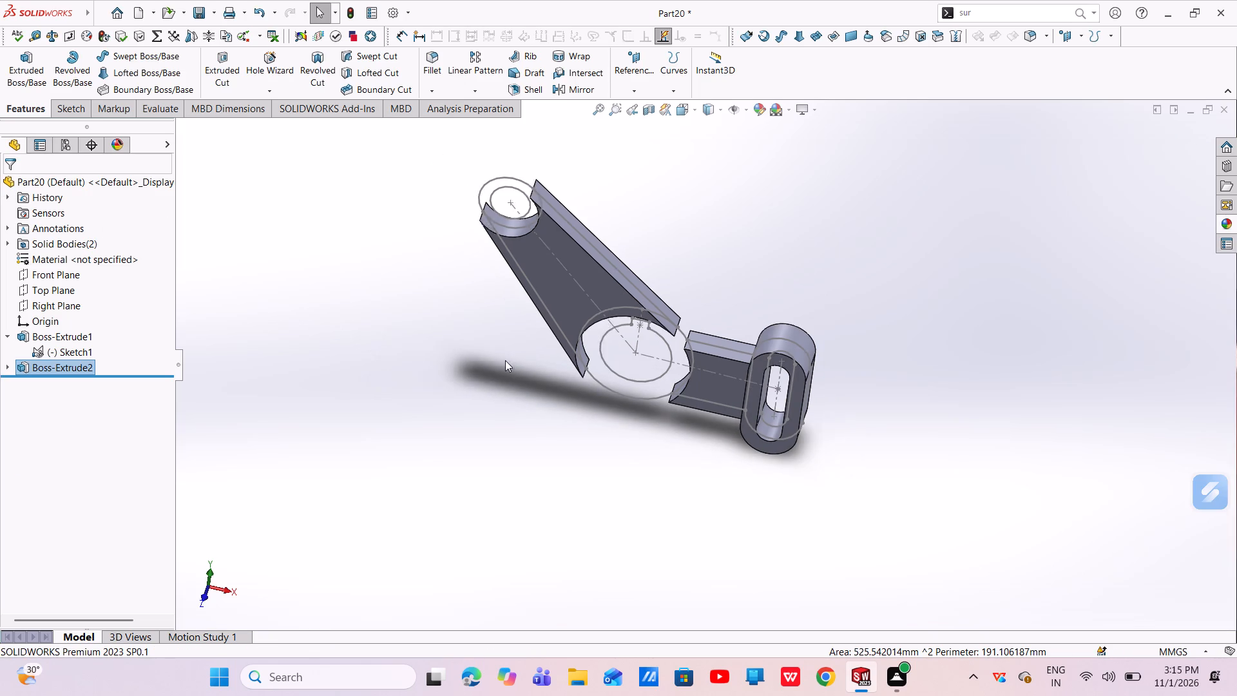
scroll(505, 360, up, 1)
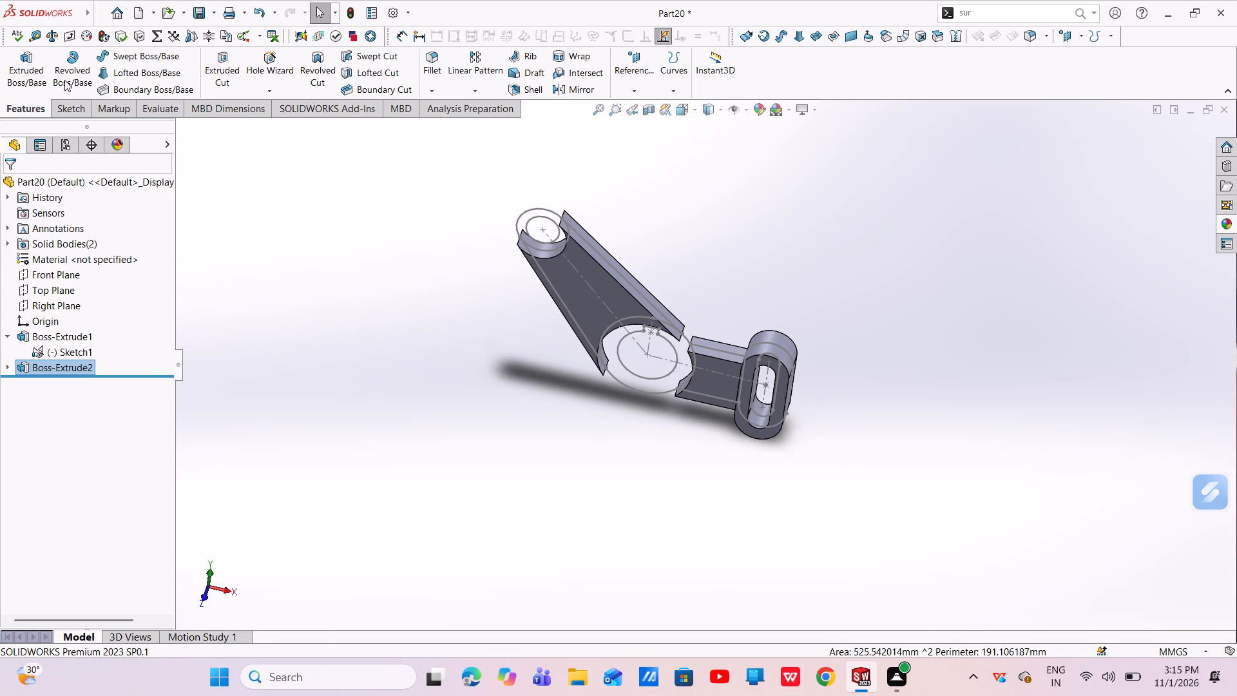
click(31, 66)
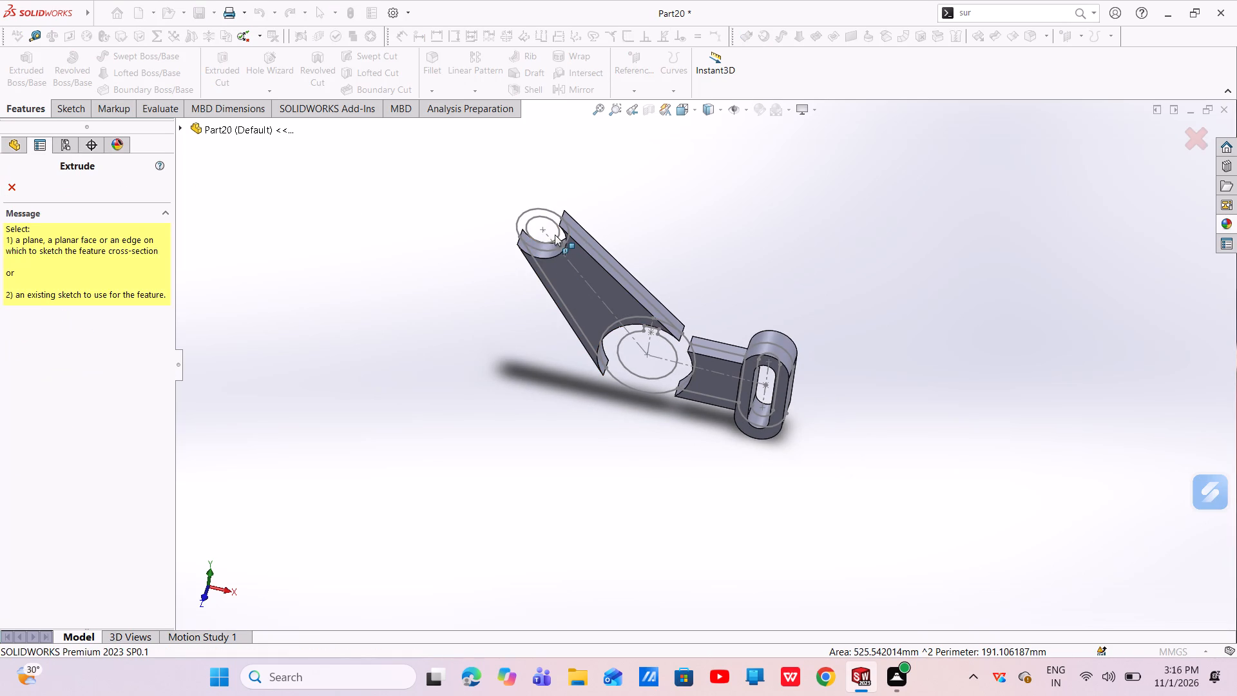
click(559, 241)
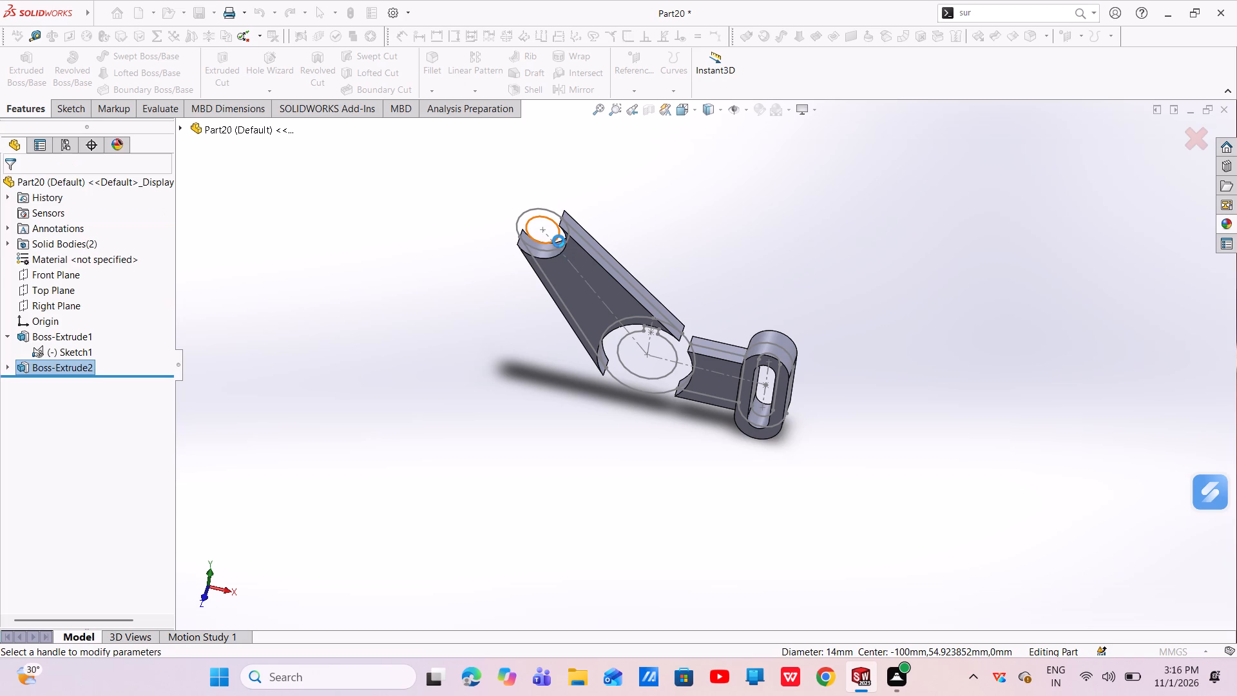
scroll(559, 241, down, 5)
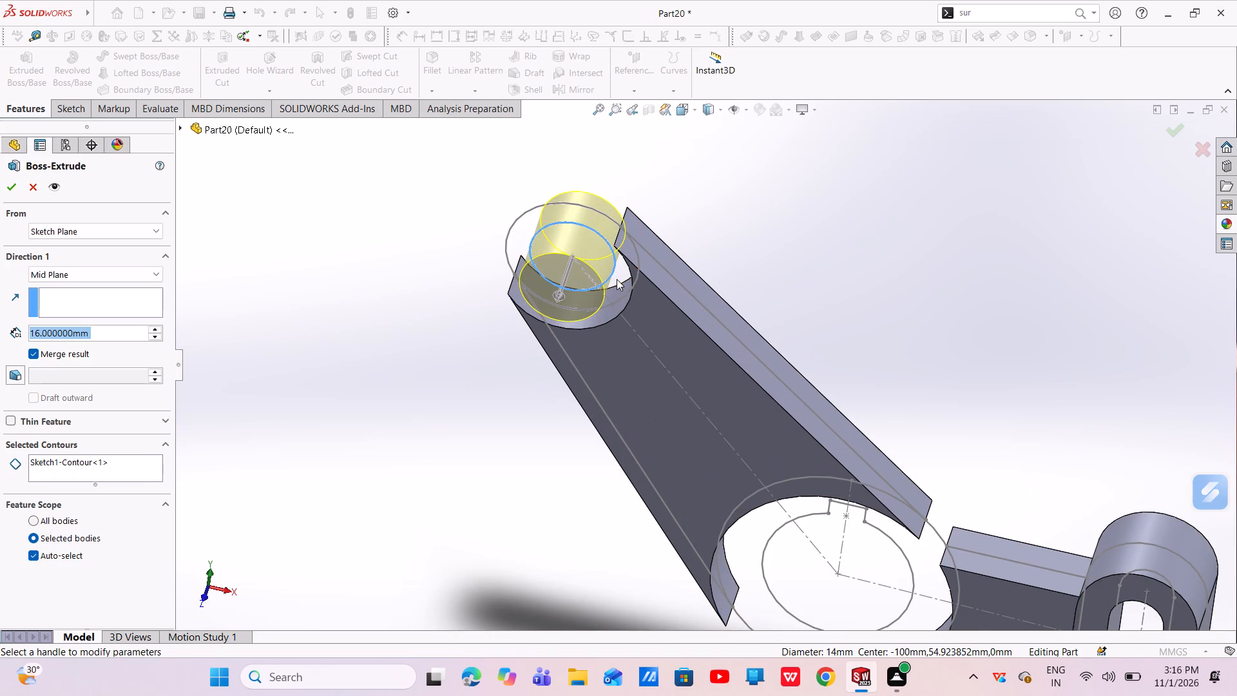
click(93, 463)
right_click(93, 463)
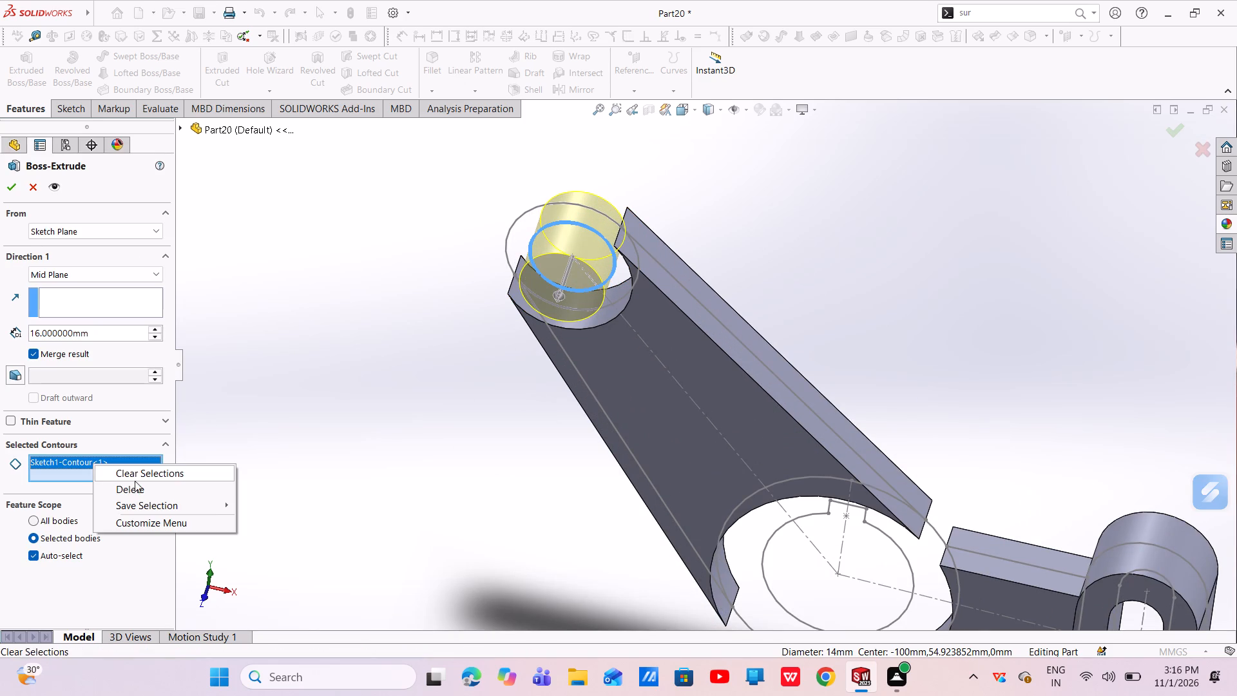
click(137, 488)
click(111, 466)
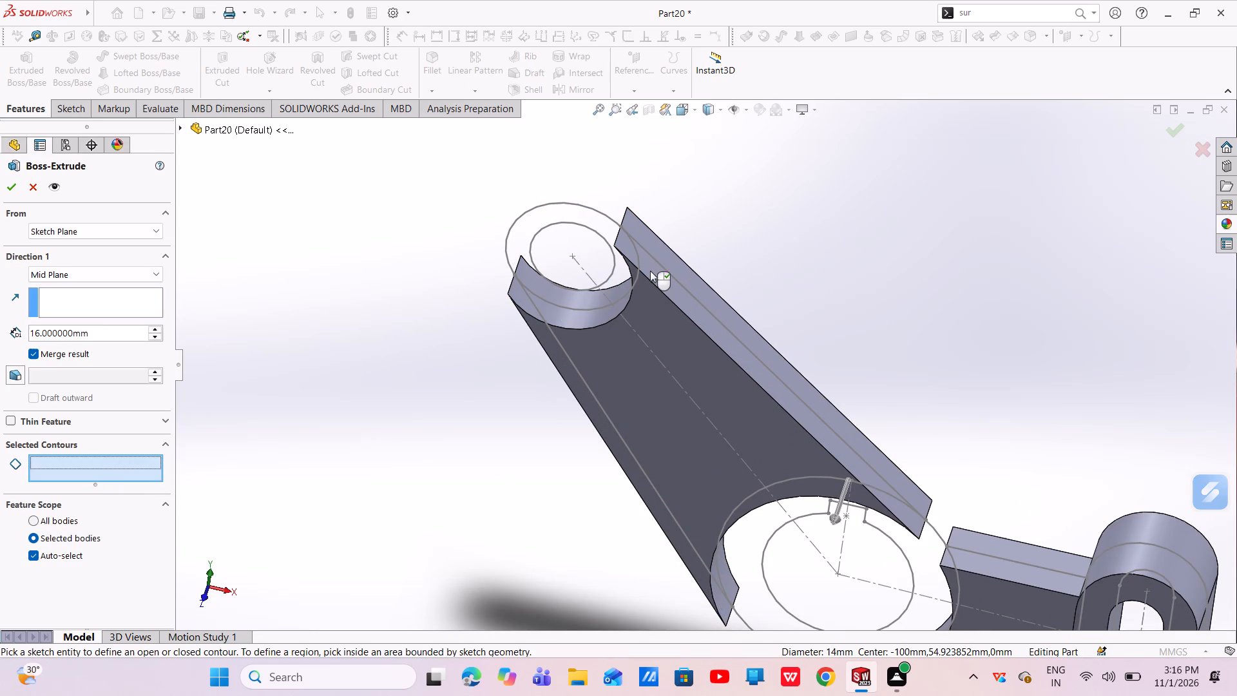
click(620, 275)
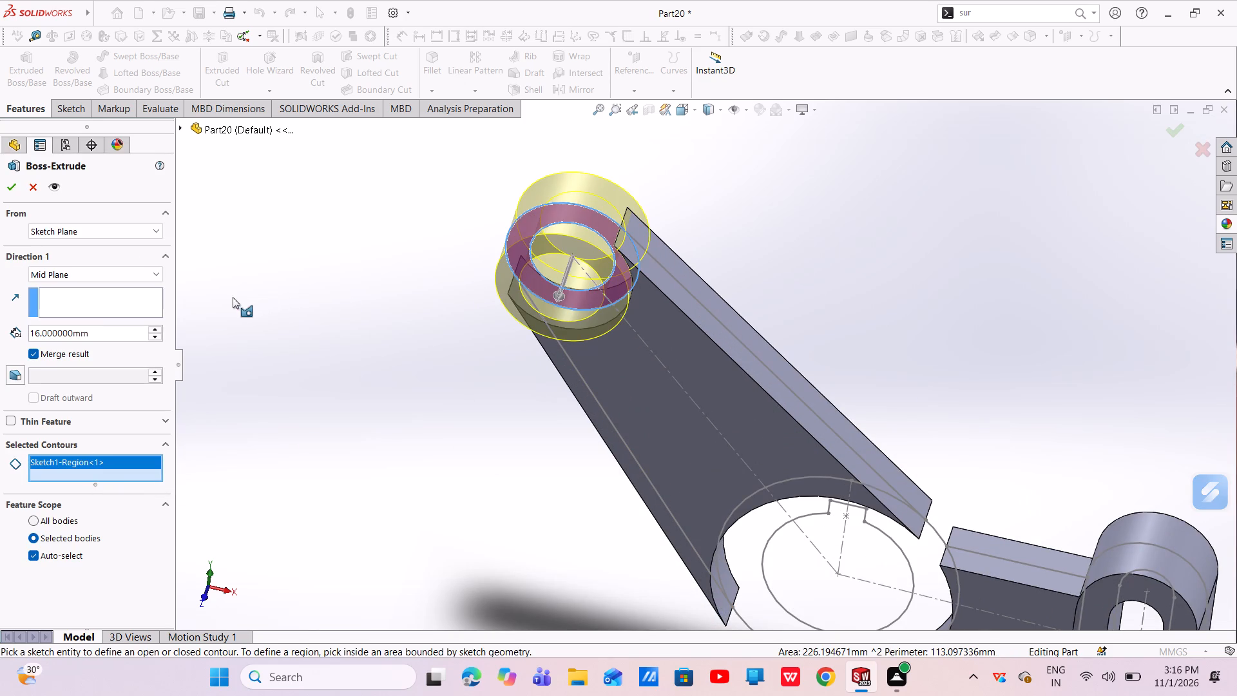
click(19, 182)
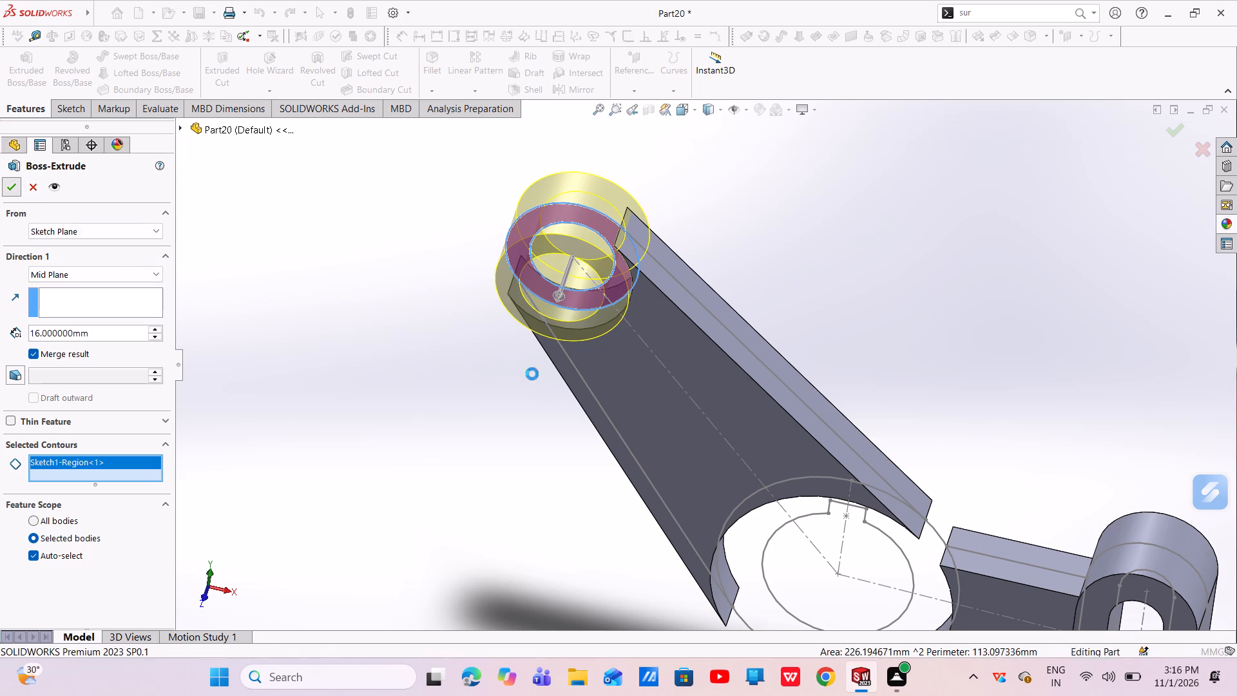
Extrude the 40 mm central hub circle as a merged boss, Blind 30 mm in Direction 1 and Blind 25 mm in Direction 2.
scroll(660, 391, up, 3)
scroll(789, 507, down, 2)
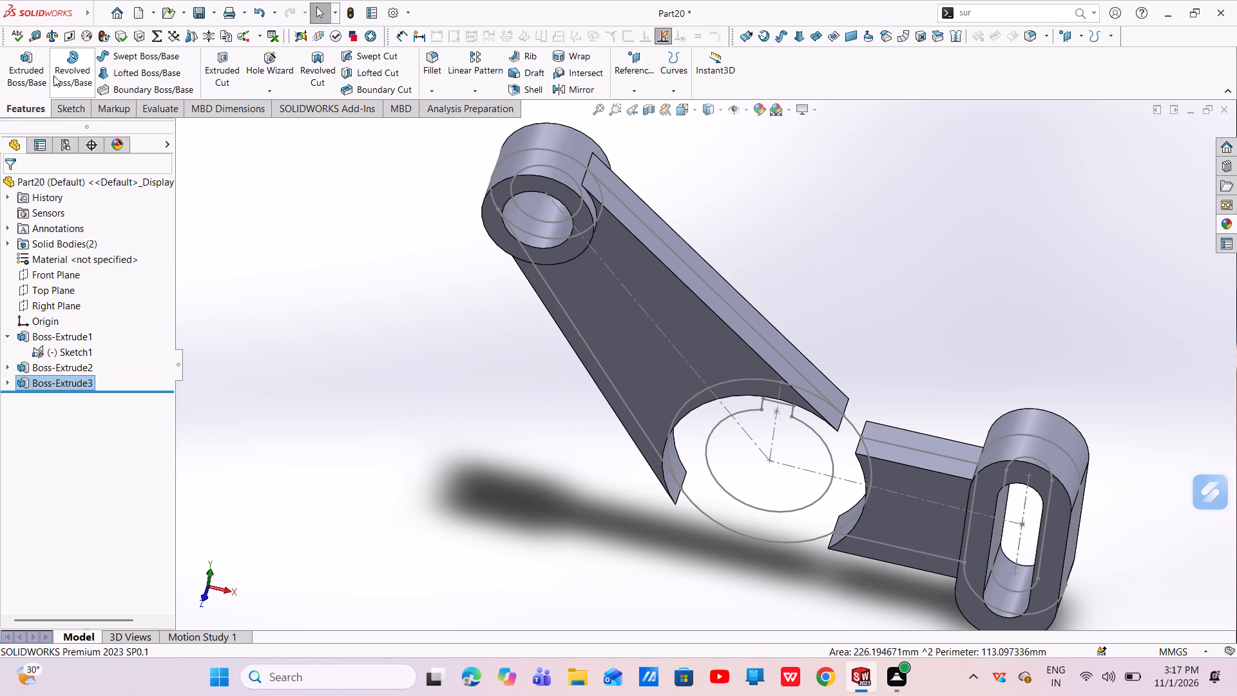
click(35, 72)
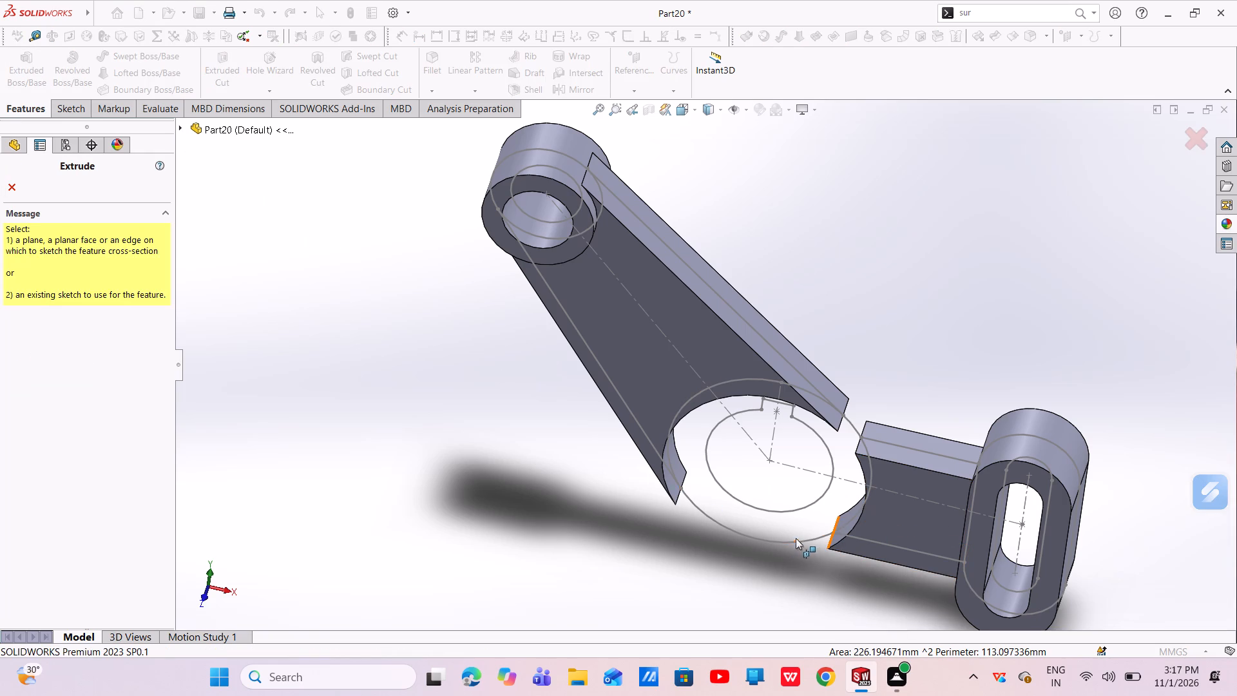
click(810, 542)
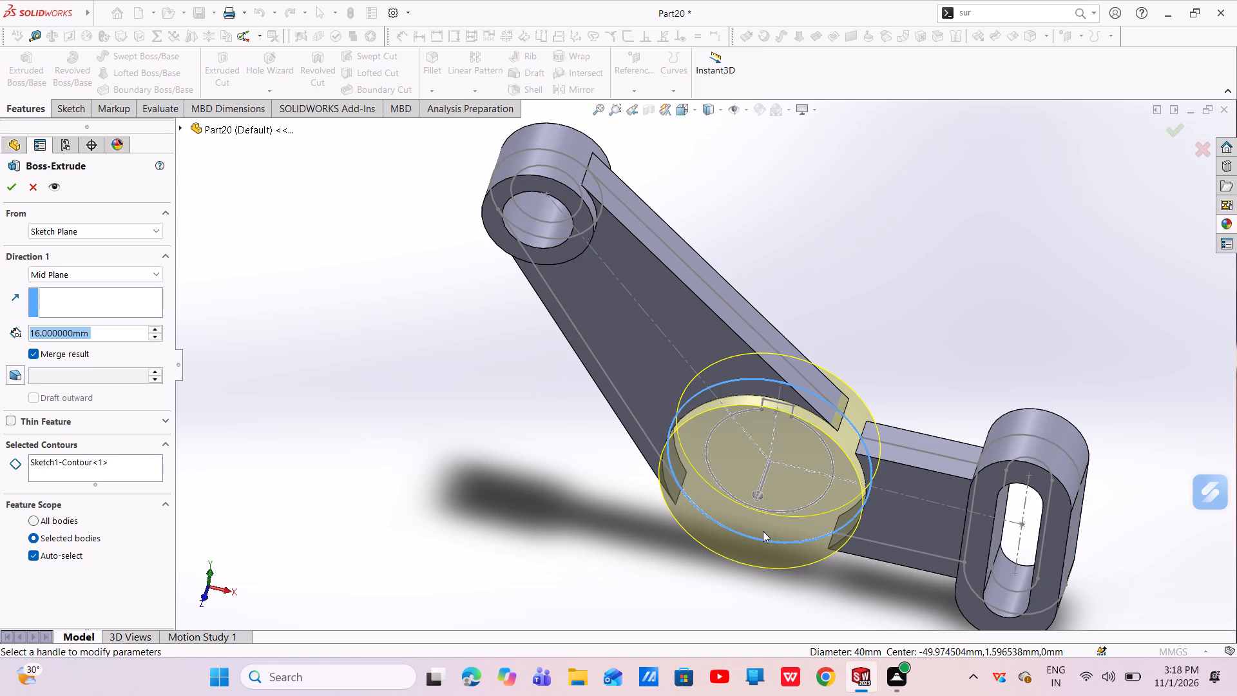
click(139, 278)
click(131, 290)
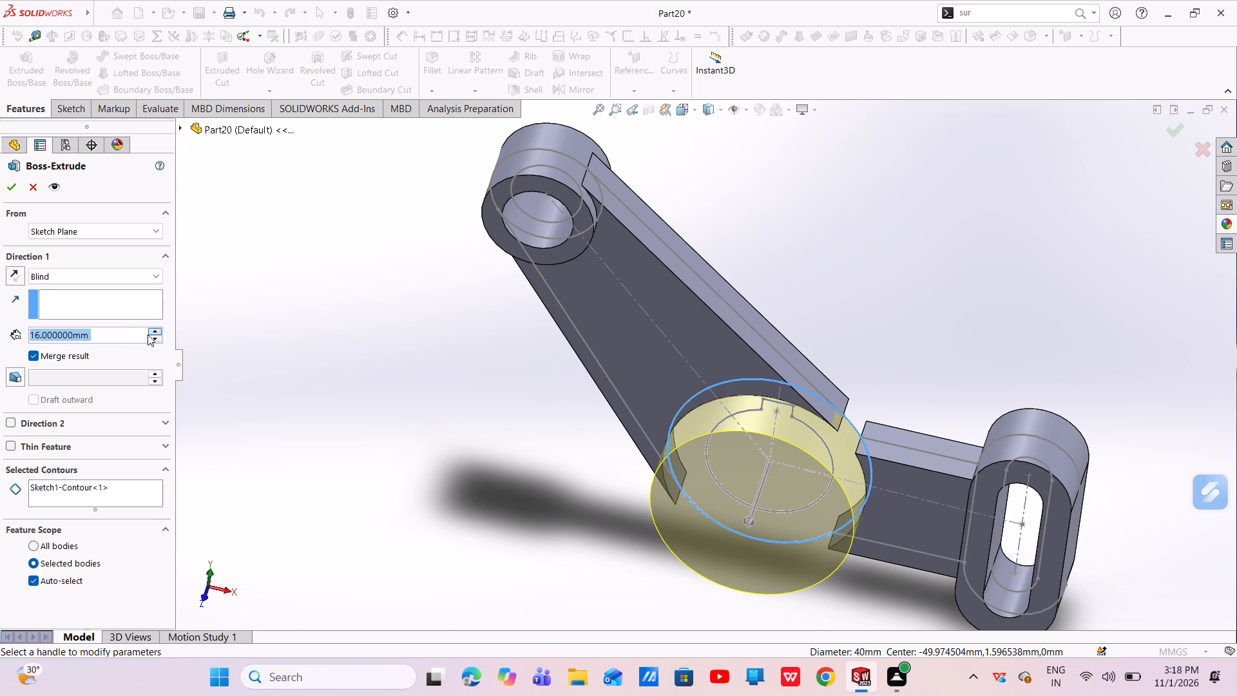
key(BackSpace)
text(25)
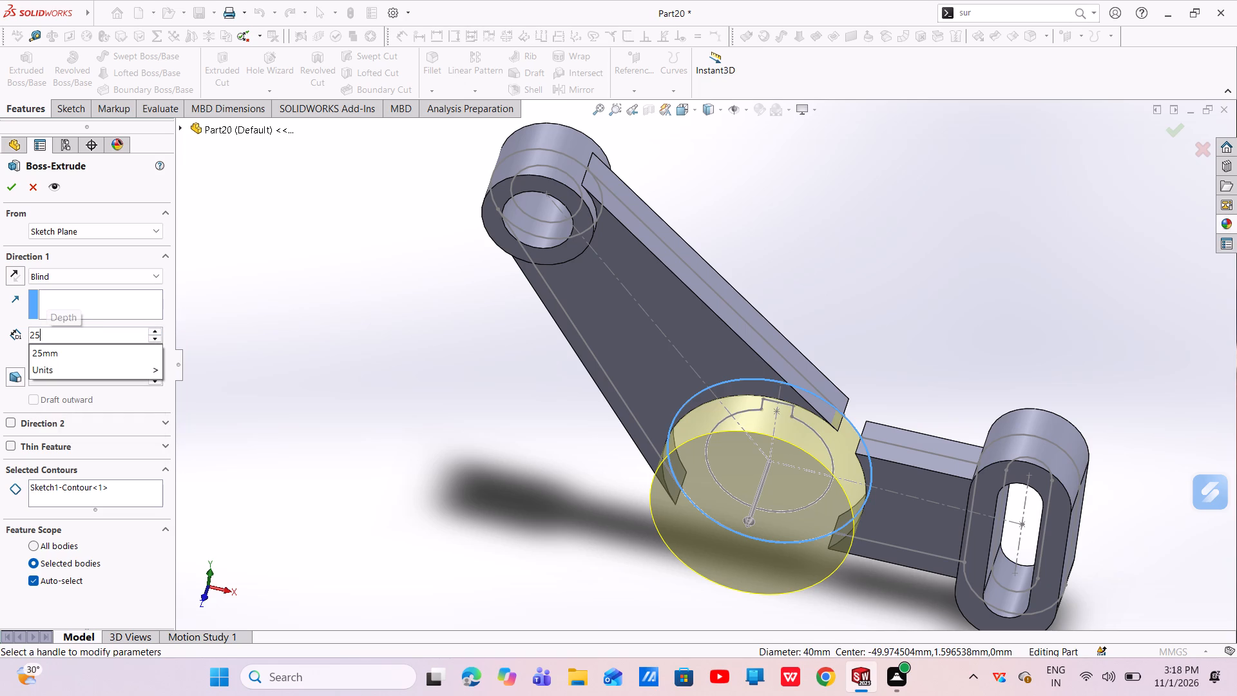
key(BackSpace)
key(BackSpace)
text(32)
key(BackSpace)
key(0)
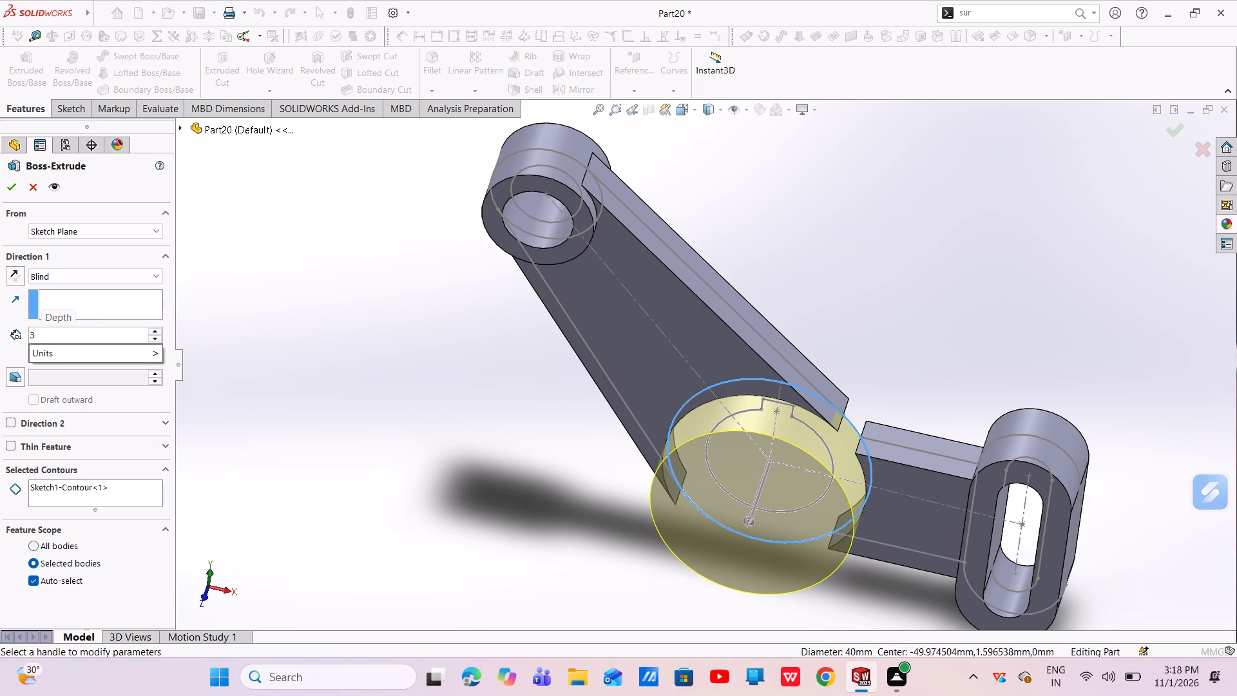
click(11, 423)
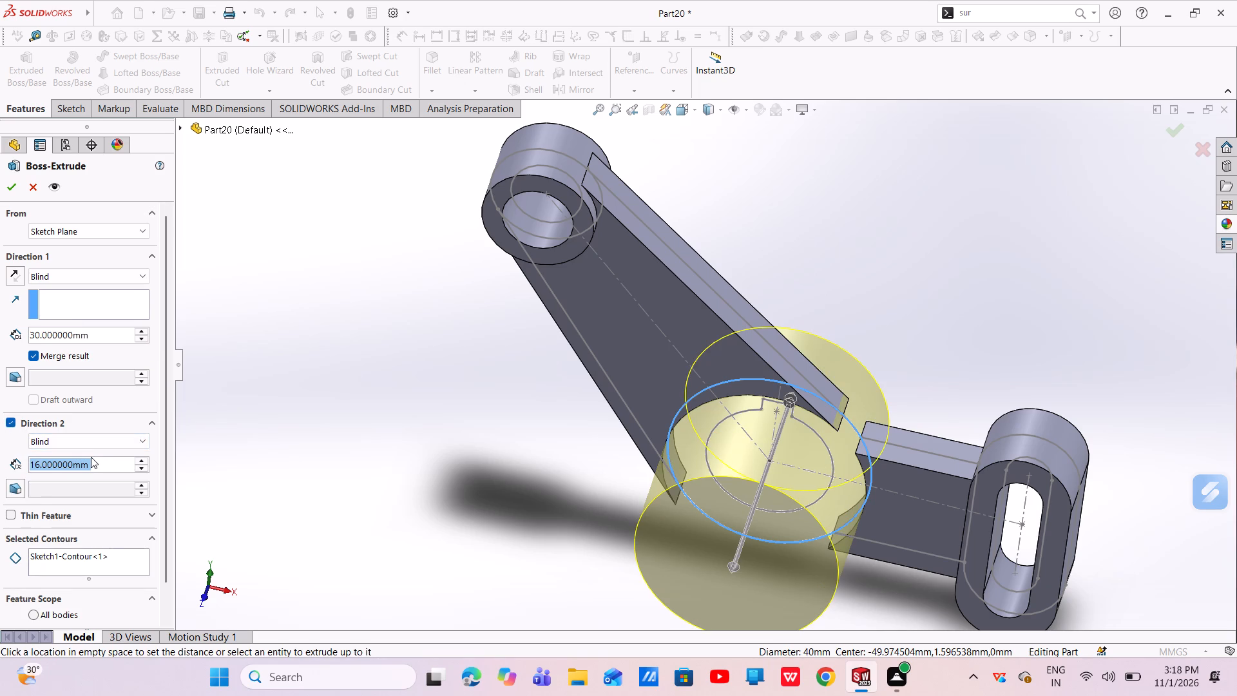
key(BackSpace)
text(25)
key(Return)
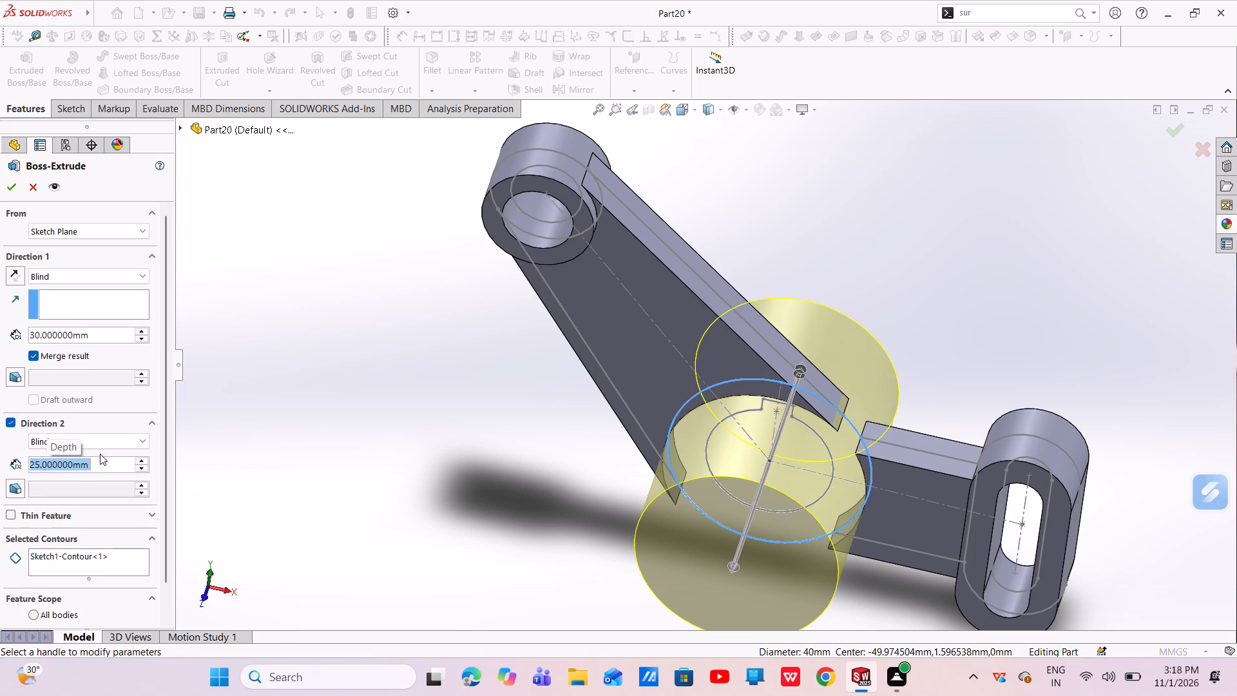
click(4, 187)
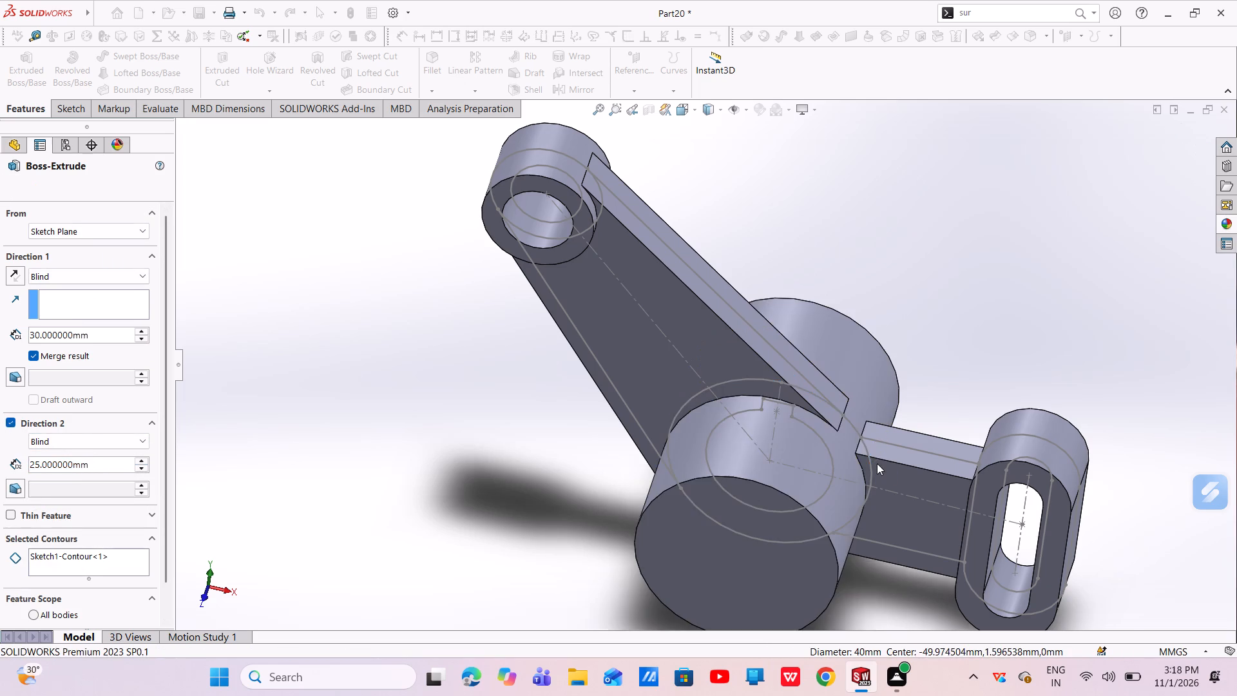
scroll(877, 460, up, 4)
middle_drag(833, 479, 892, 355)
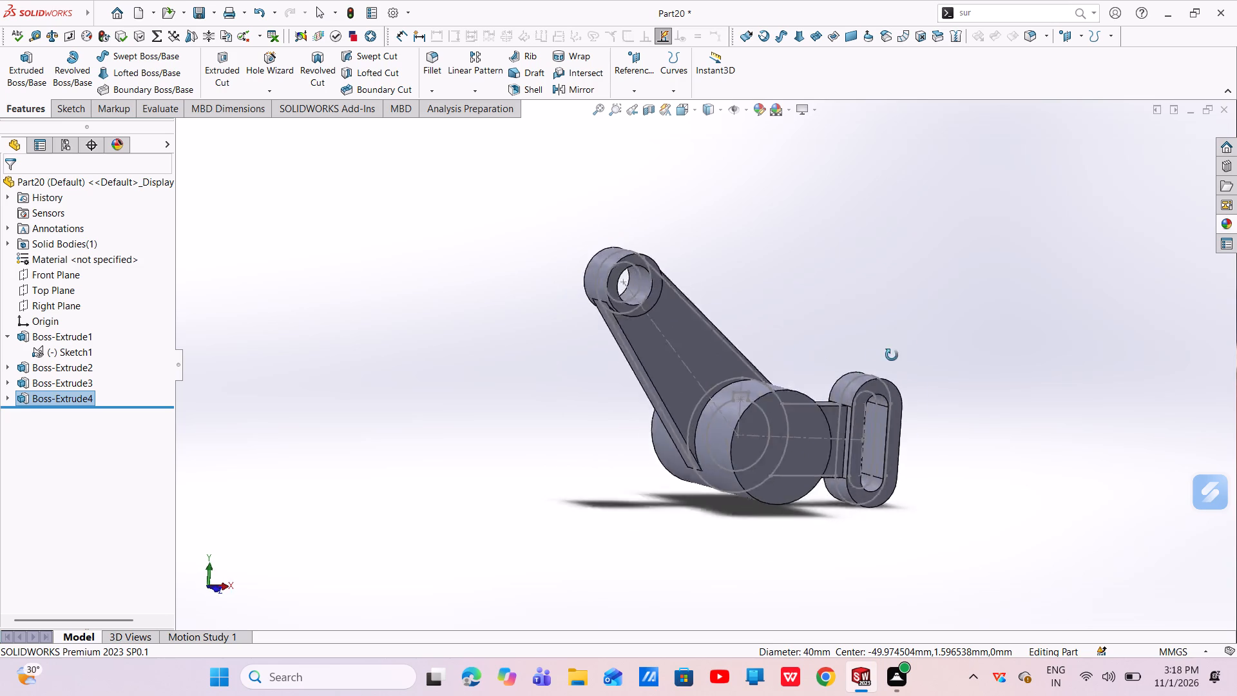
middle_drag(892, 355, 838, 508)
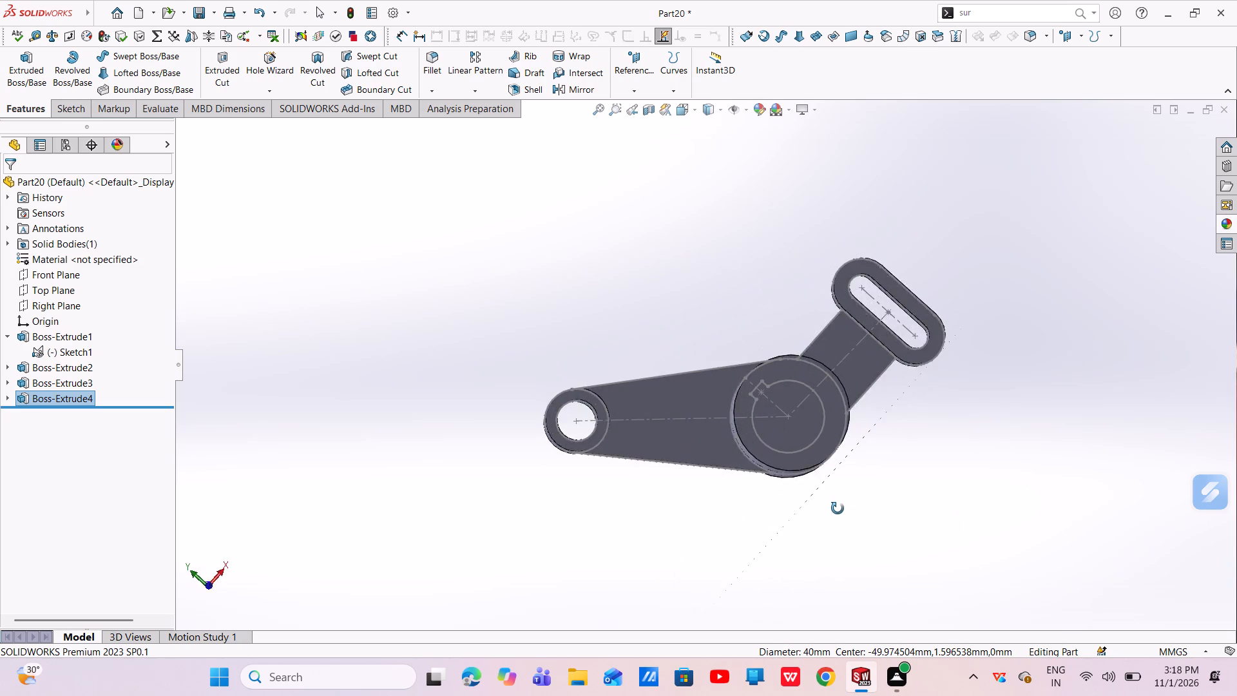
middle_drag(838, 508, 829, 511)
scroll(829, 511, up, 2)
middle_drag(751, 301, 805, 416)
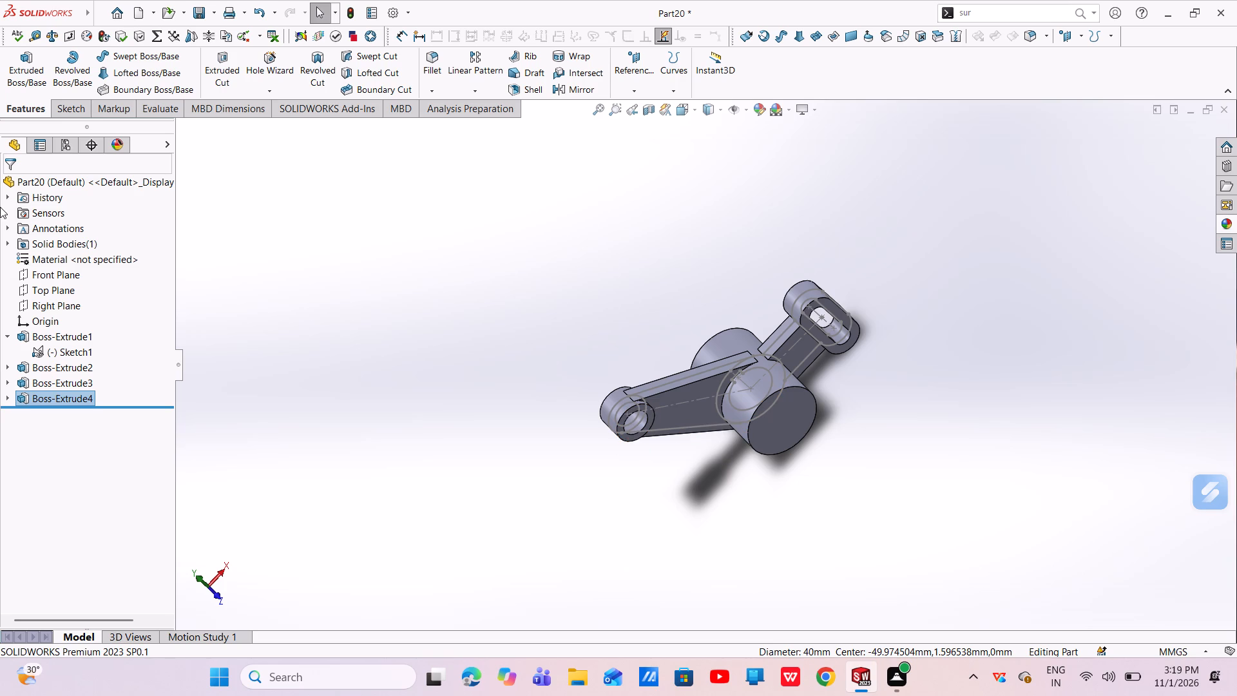
Cut the keyed bore contour into the hub, starting at a 6 mm offset and running Up To Surface to the 30 mm side's end face.
click(24, 71)
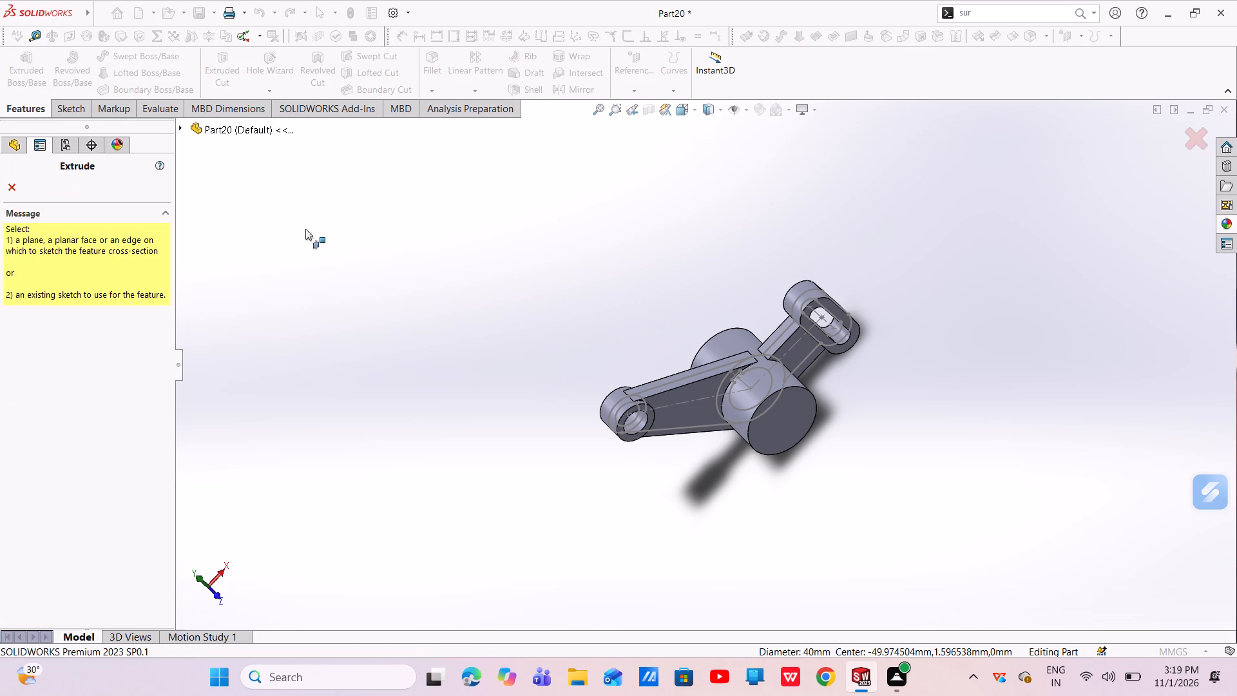
click(12, 188)
click(218, 71)
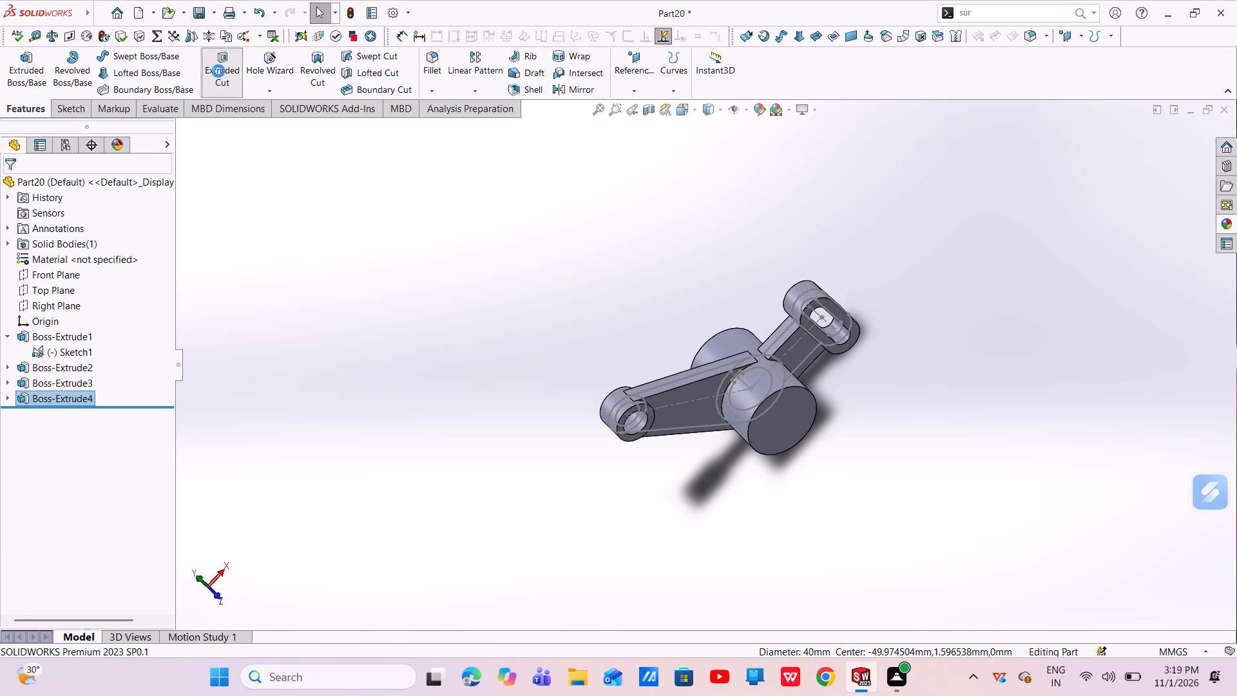
scroll(719, 429, down, 3)
middle_drag(716, 427, 625, 403)
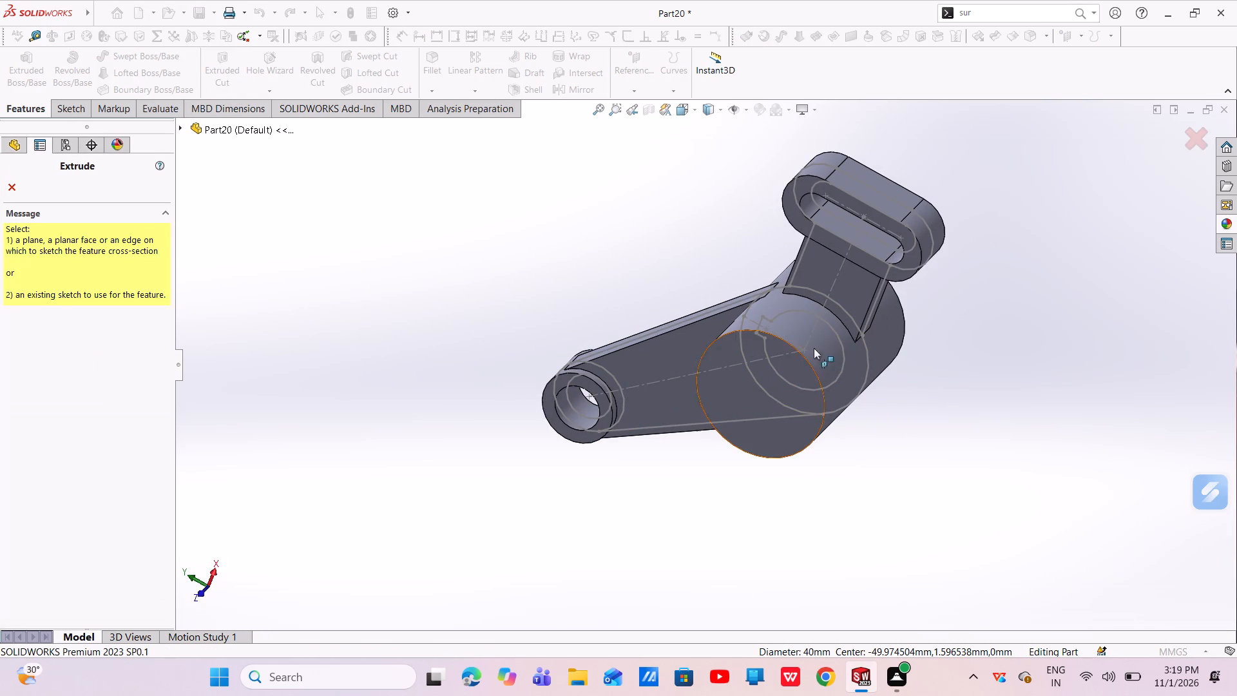
click(843, 362)
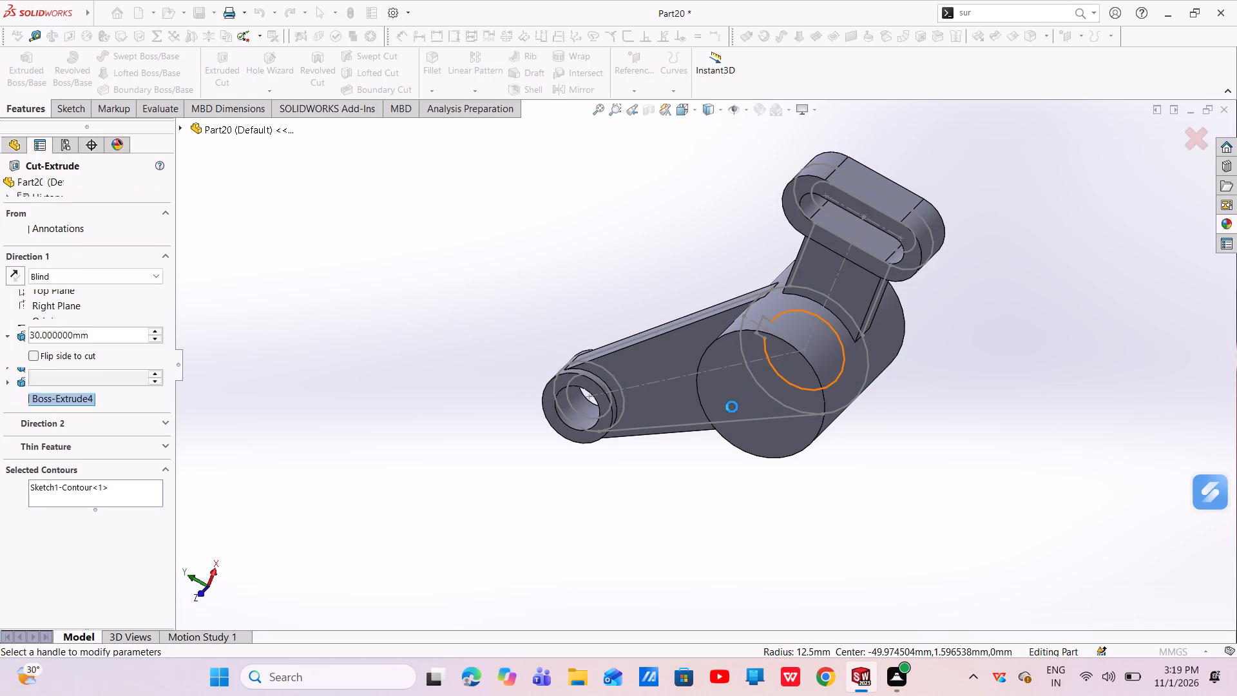
middle_drag(735, 409, 785, 479)
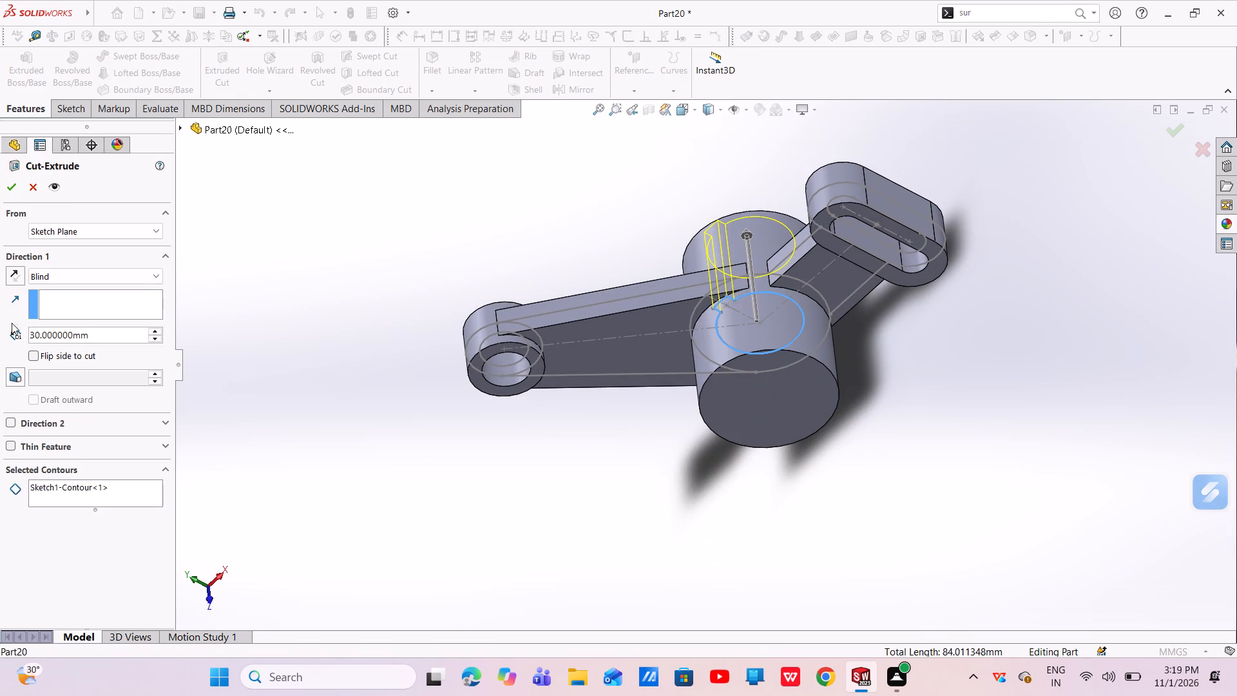
click(10, 278)
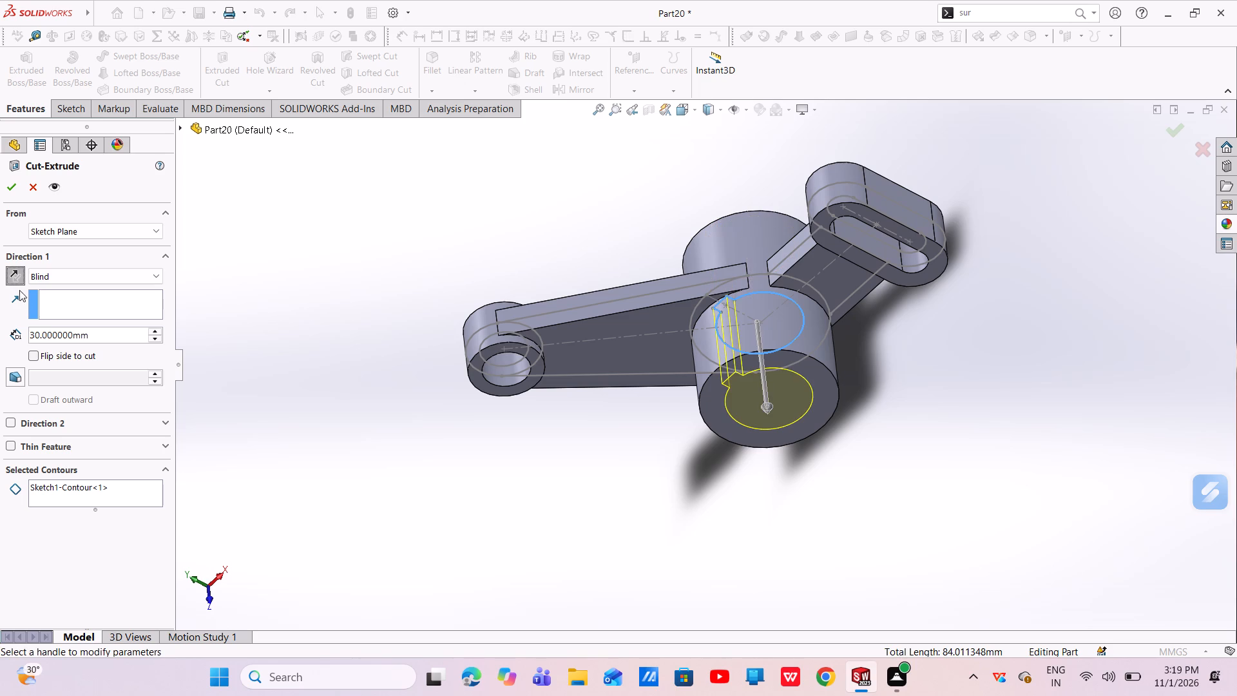
click(66, 233)
click(68, 280)
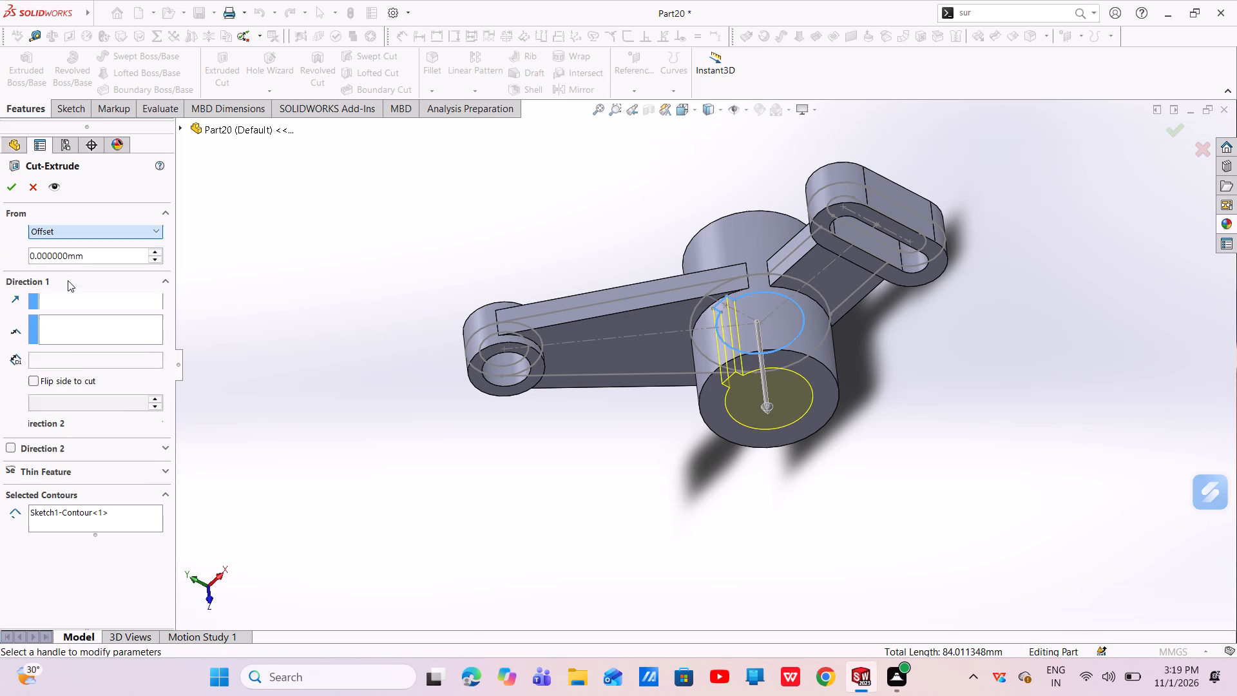
drag(108, 251, 32, 253)
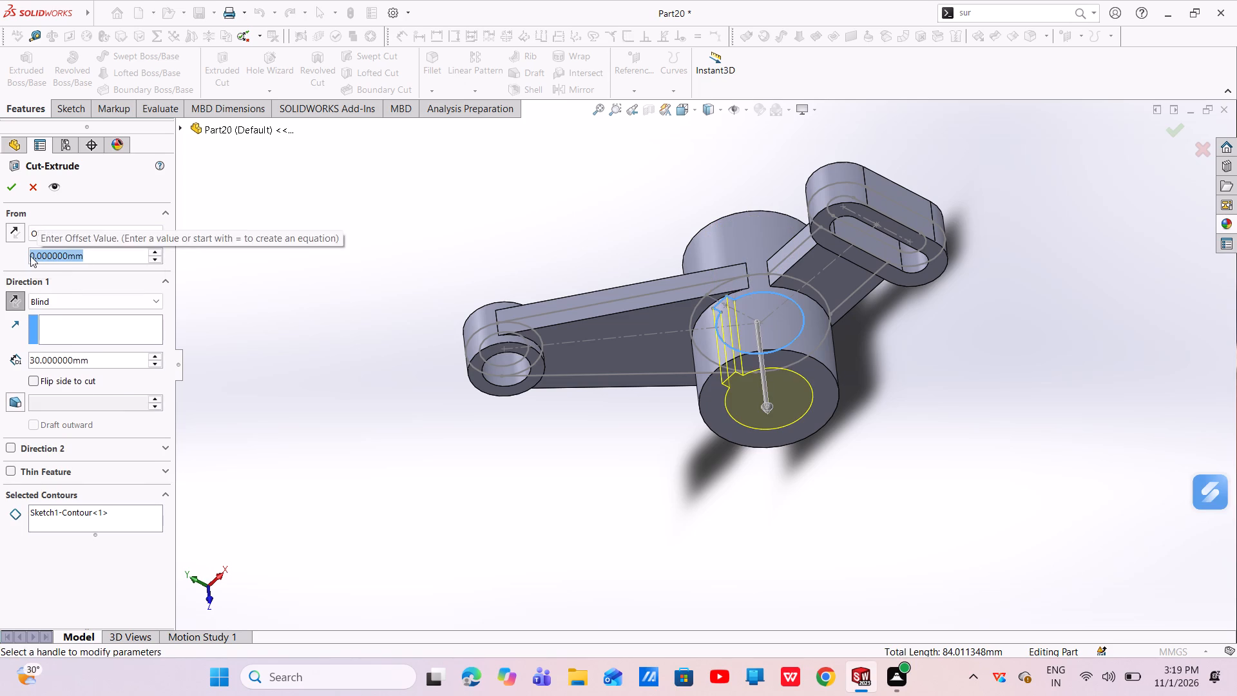
key(BackSpace)
key(6)
key(Return)
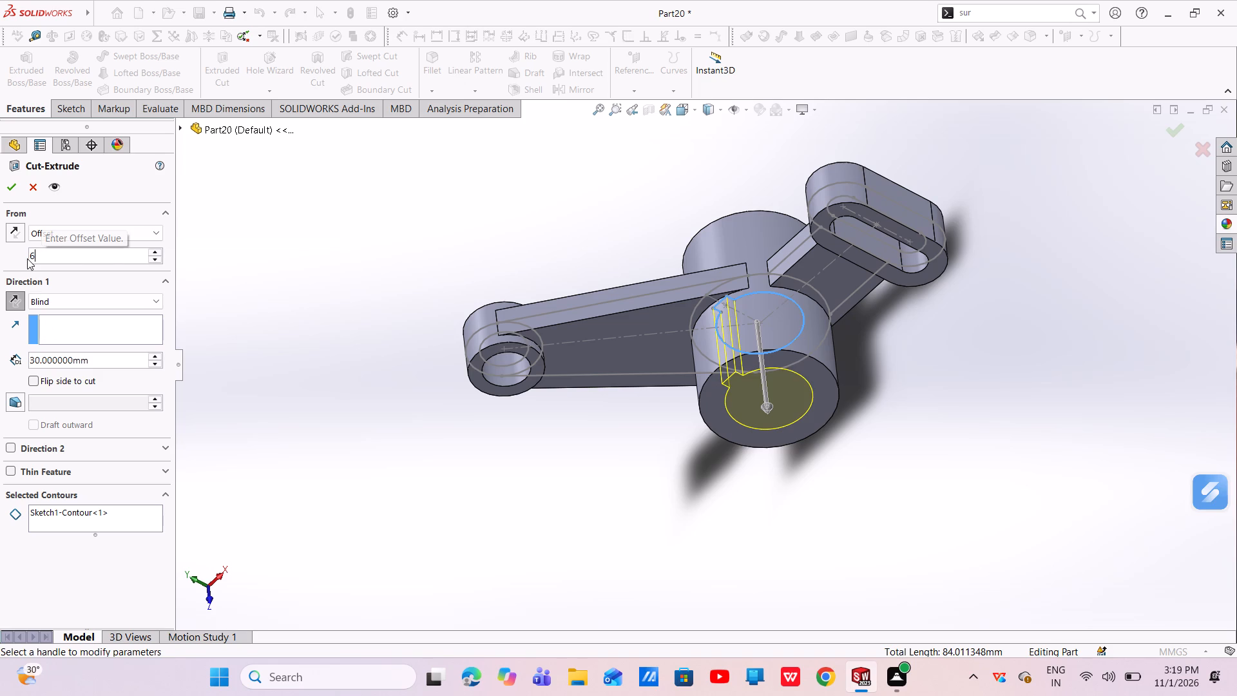
click(97, 300)
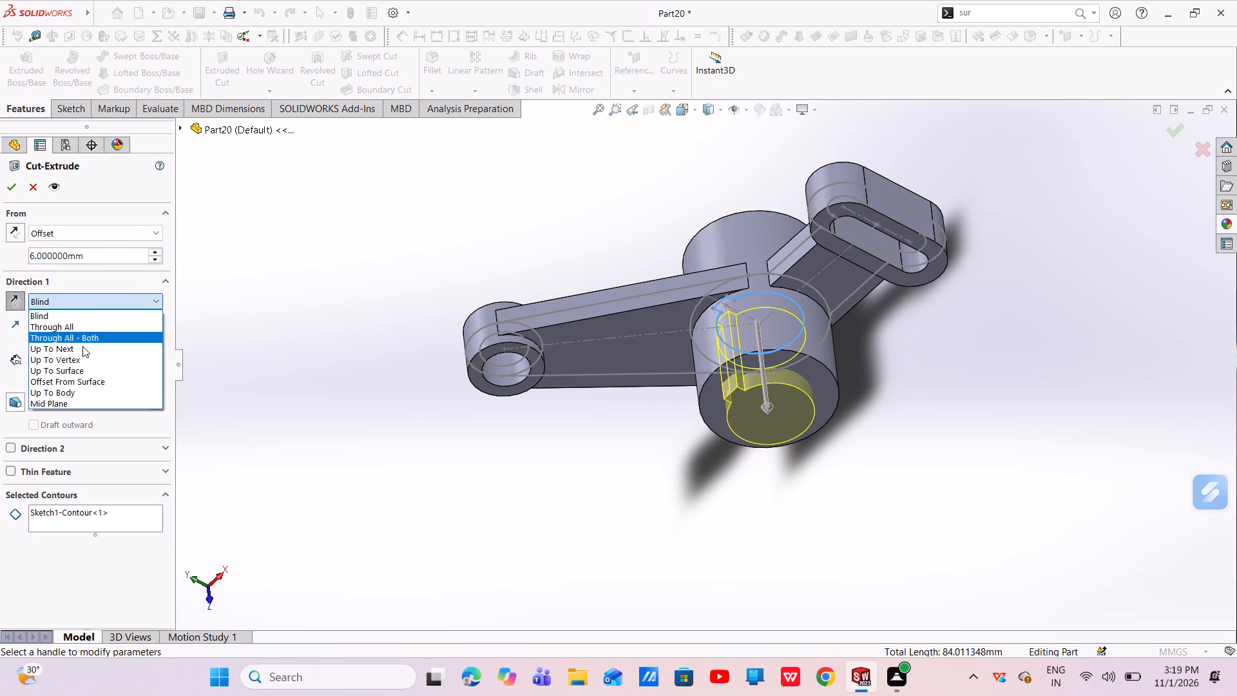
click(84, 369)
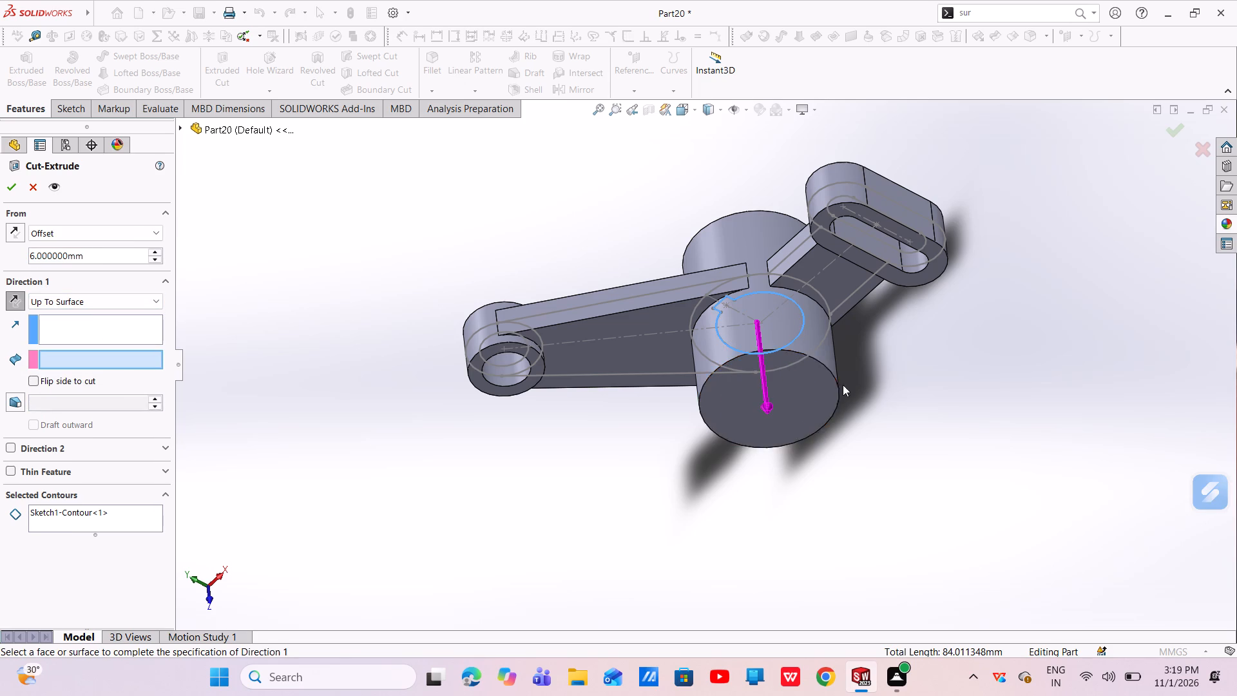
click(809, 389)
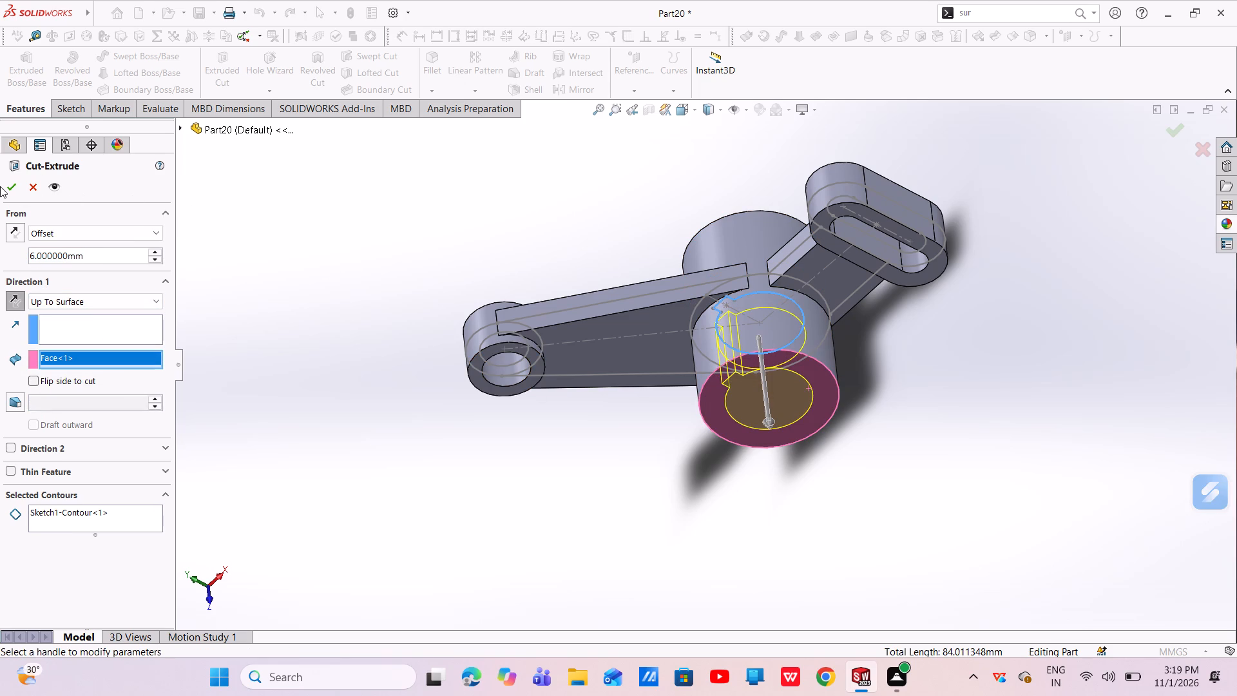
click(0, 186)
click(6, 184)
Hide the base sketch under the first extrusion.
scroll(776, 333, down, 5)
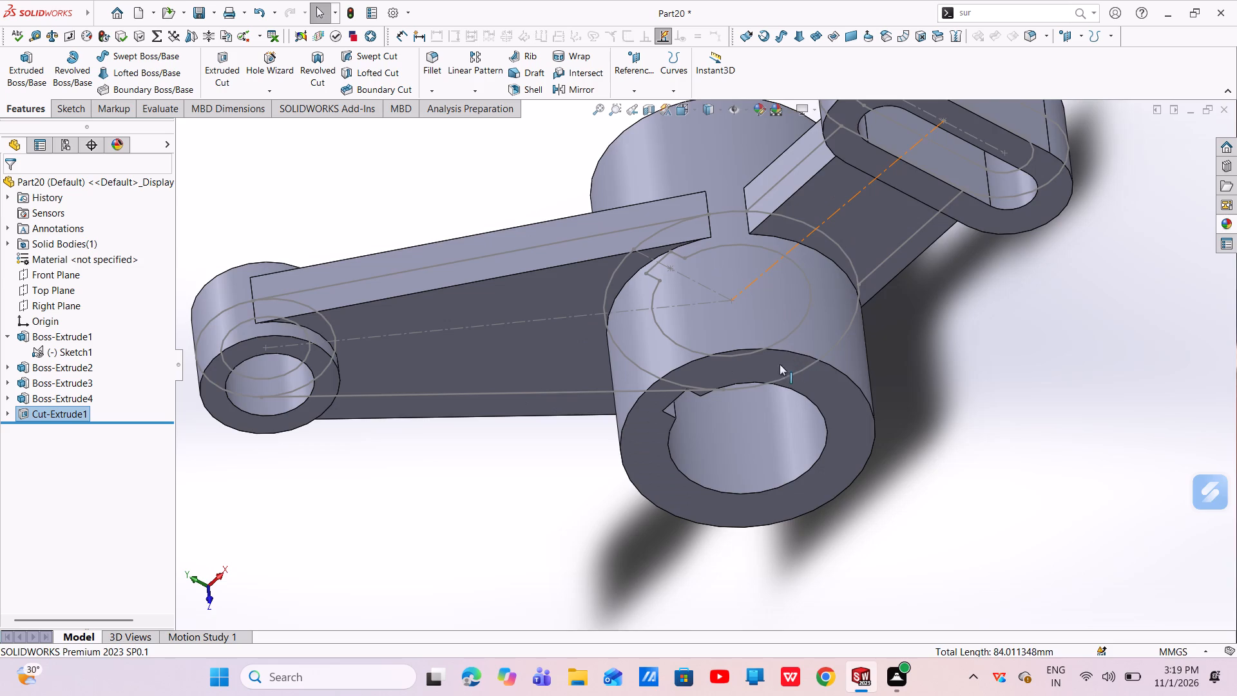
middle_drag(746, 392, 749, 265)
scroll(757, 275, up, 1)
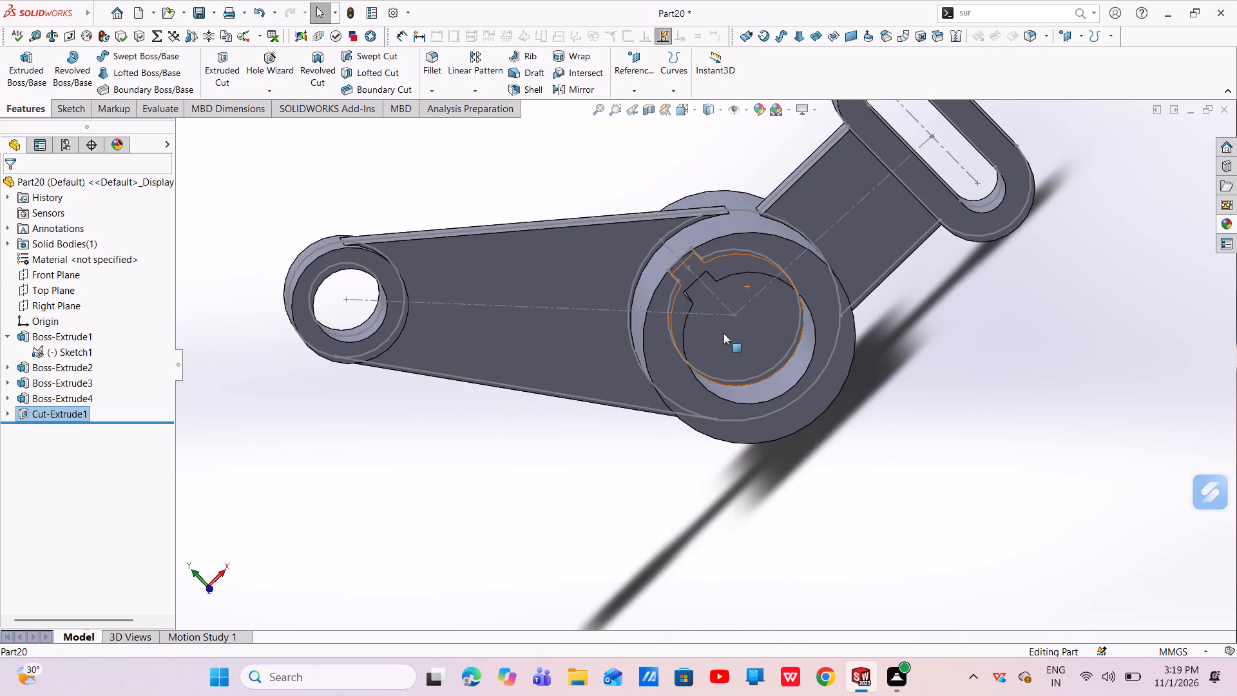
scroll(727, 334, down, 2)
scroll(733, 327, up, 7)
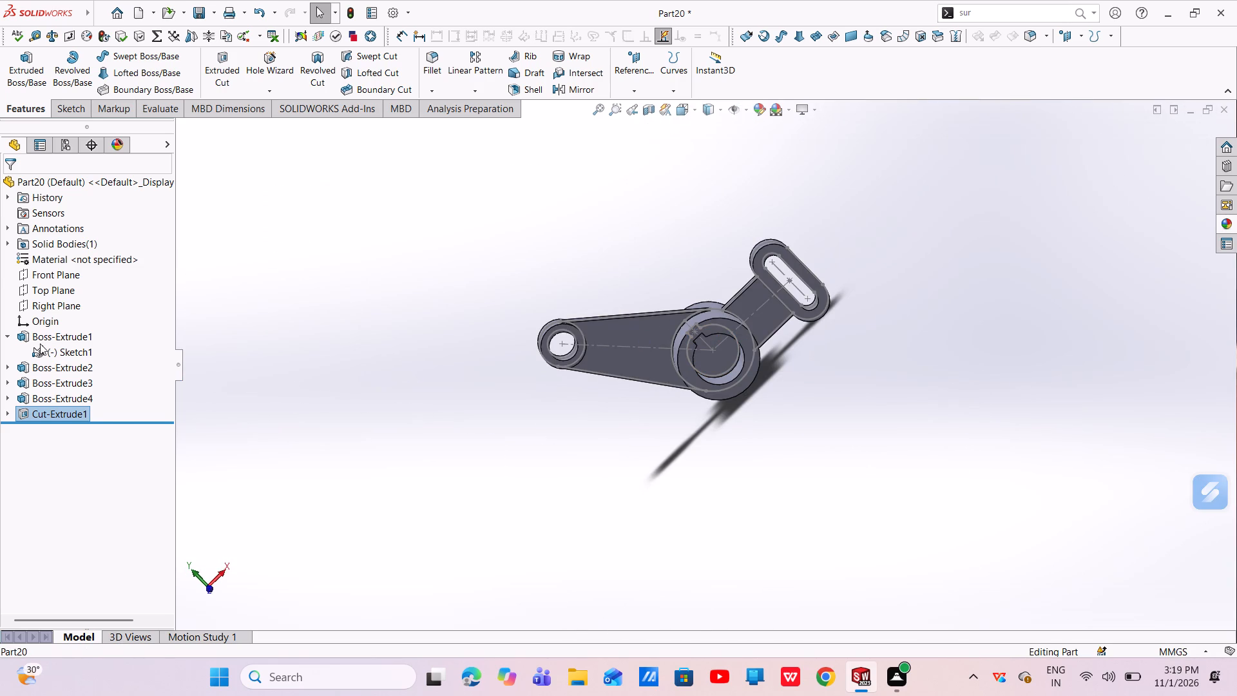
click(45, 350)
click(52, 333)
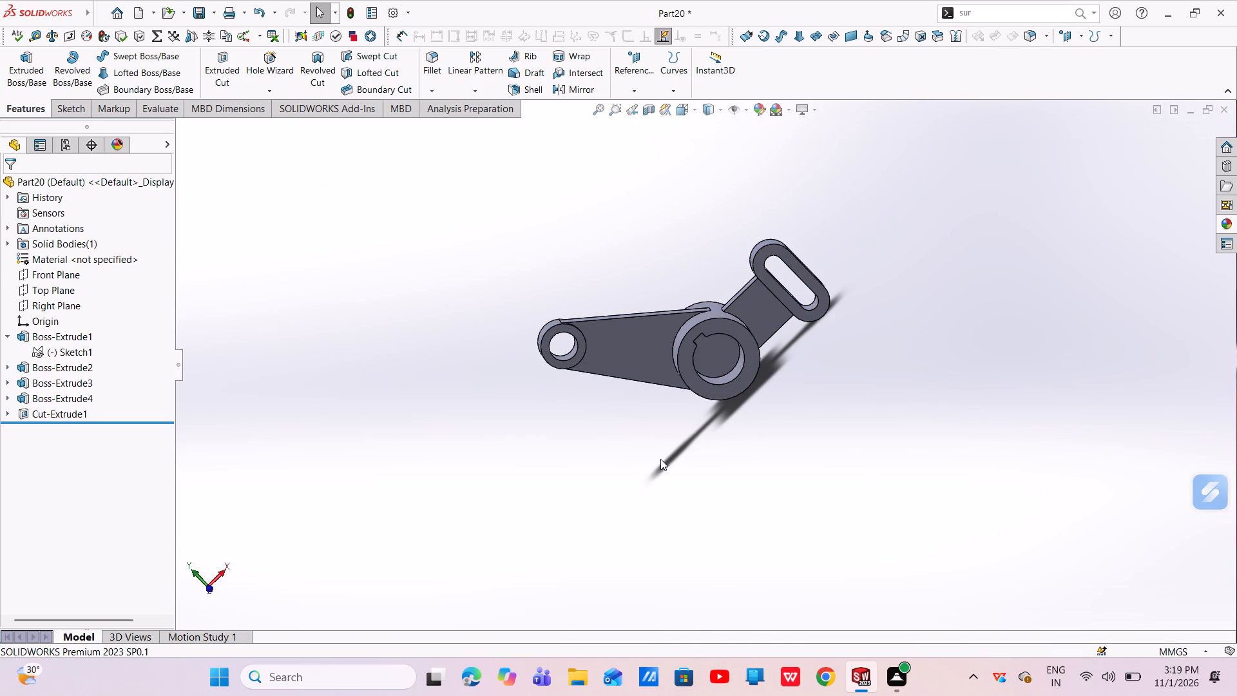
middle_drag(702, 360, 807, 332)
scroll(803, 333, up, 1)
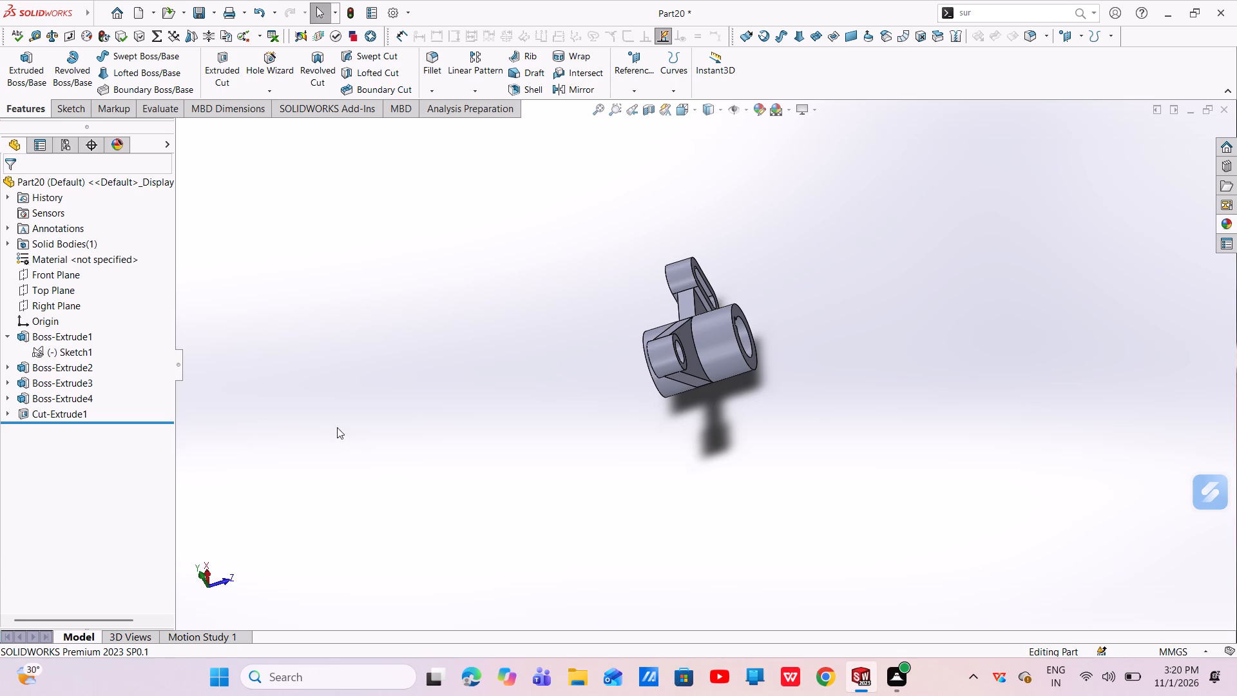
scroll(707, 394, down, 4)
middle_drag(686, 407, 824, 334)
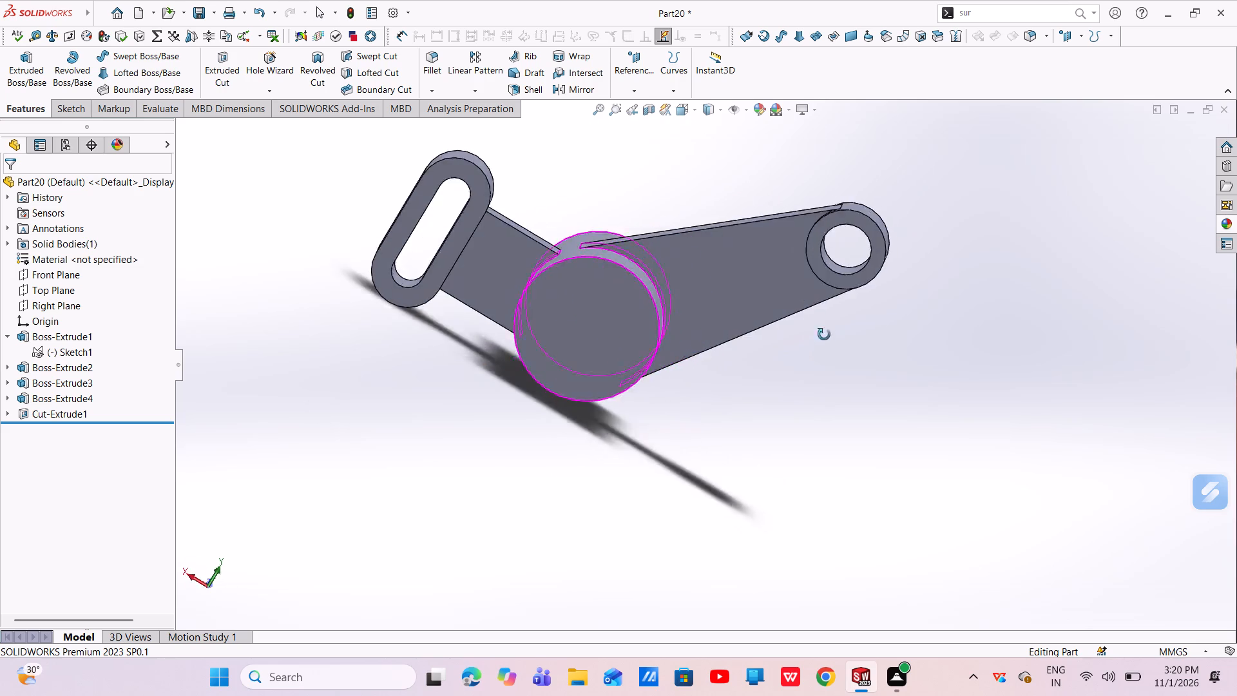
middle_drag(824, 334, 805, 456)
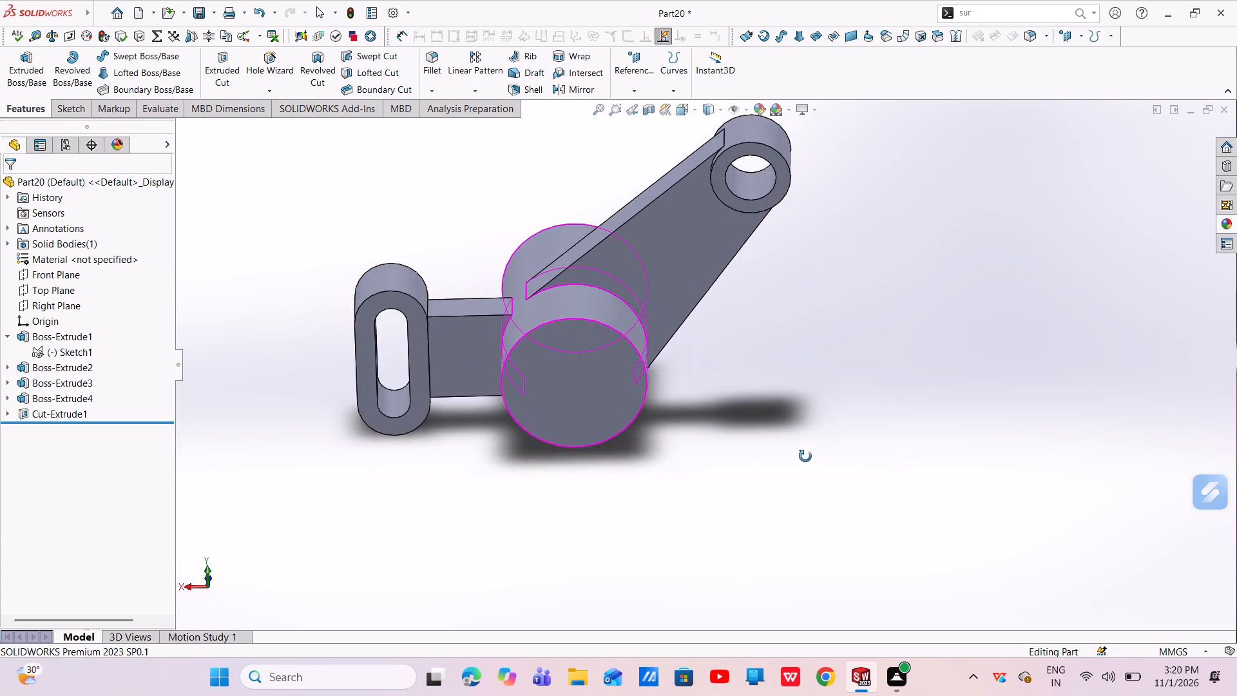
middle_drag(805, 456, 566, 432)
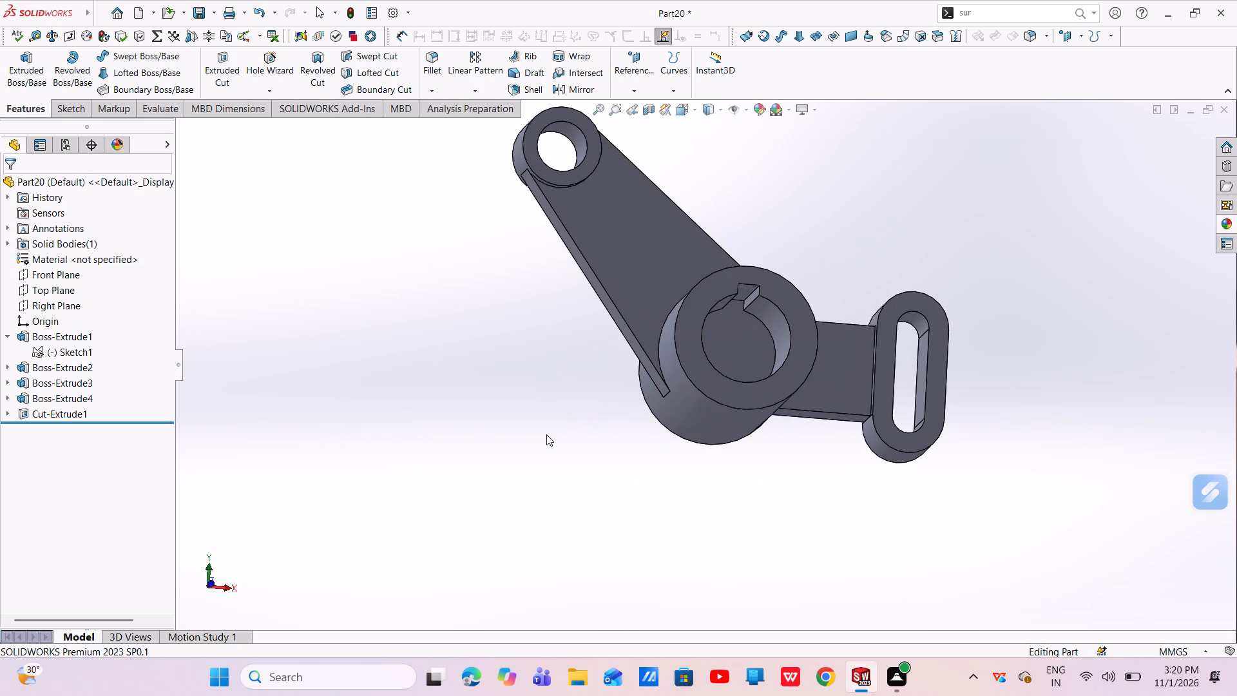
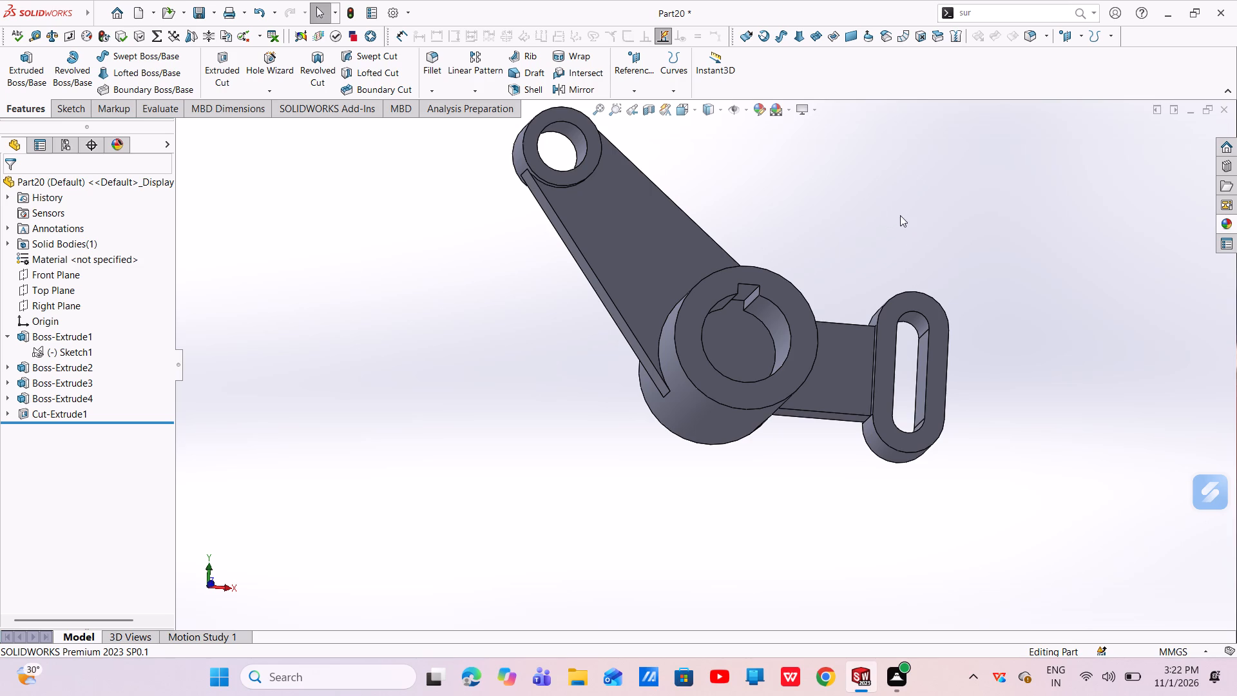
Start a 3 mm symmetric fillet and select the two long edges of the long arm on the side facing the slotted arm.
click(435, 65)
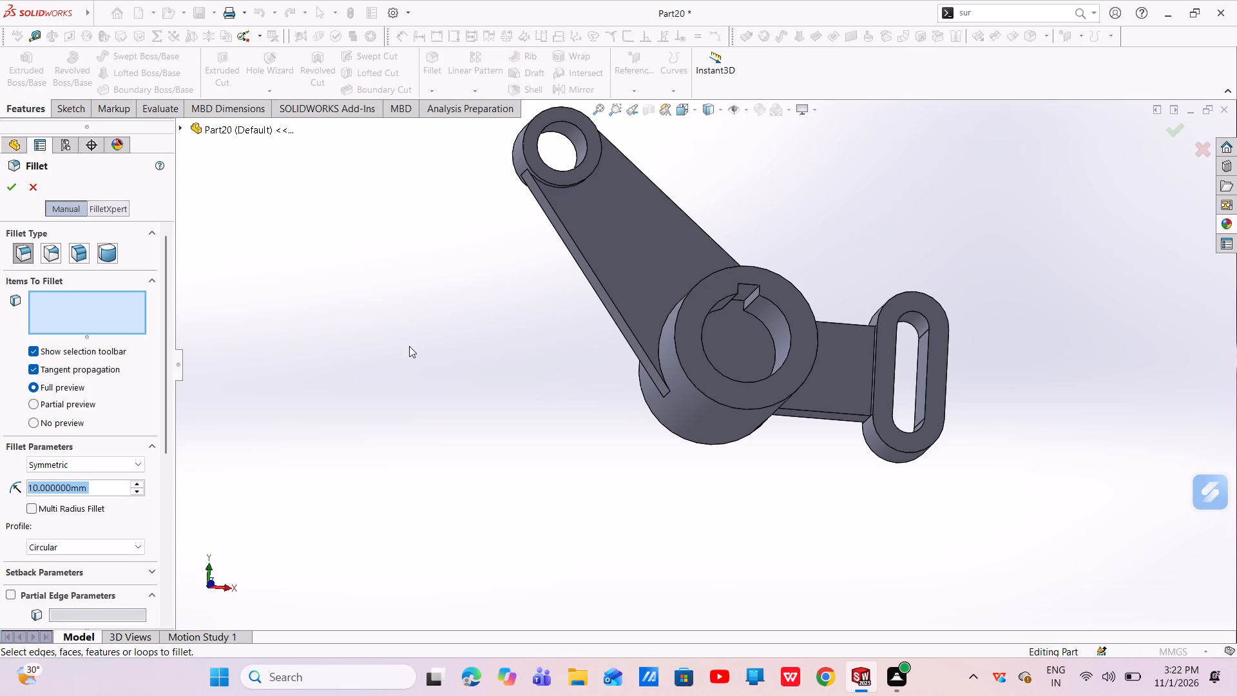
middle_drag(608, 330, 535, 440)
key(BackSpace)
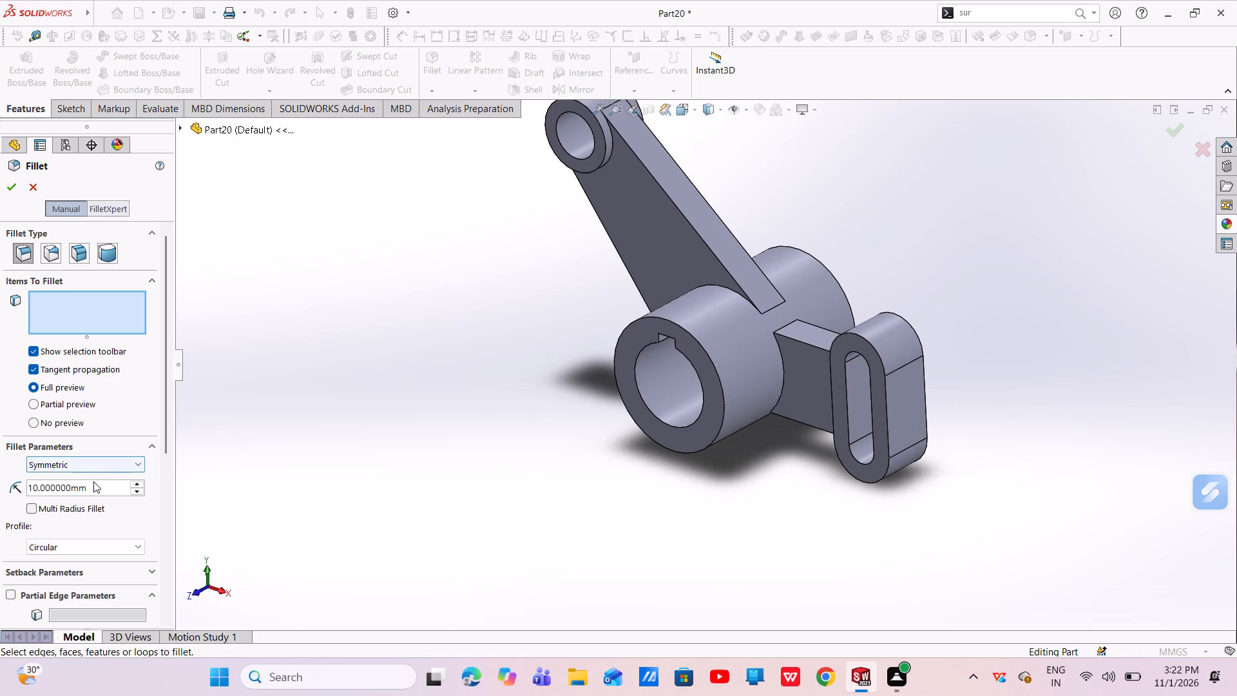
drag(92, 483, 26, 485)
key(BackSpace)
key(3)
key(Return)
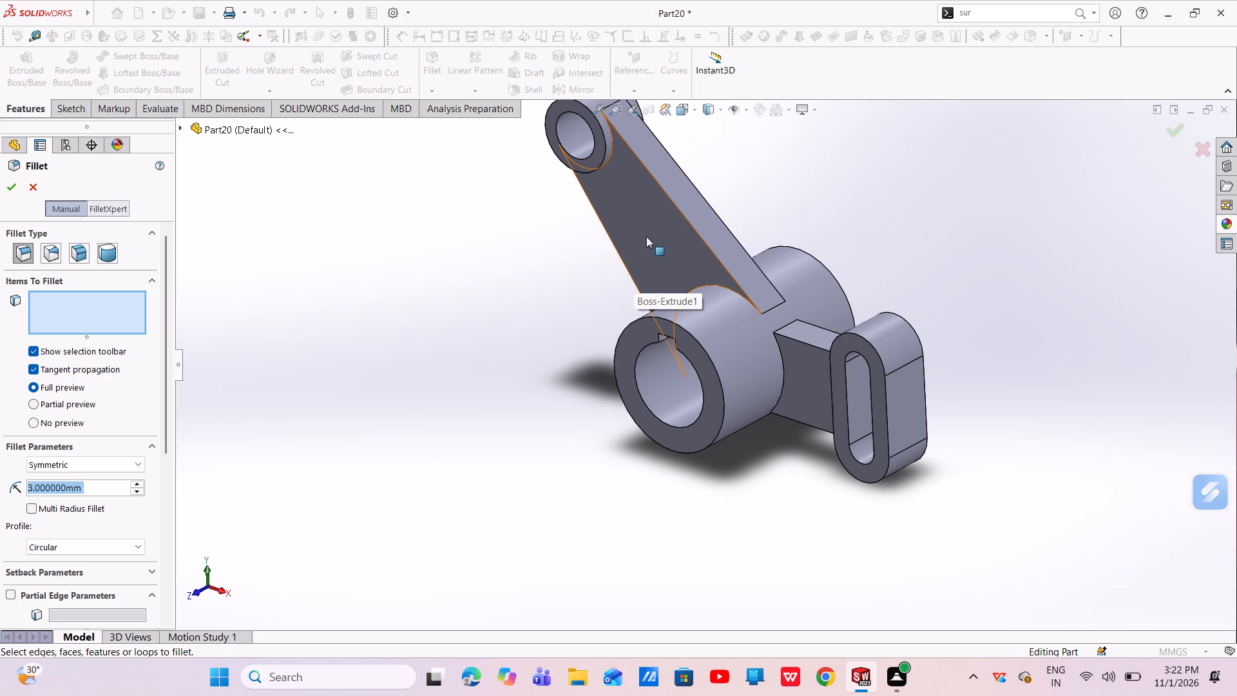
click(676, 209)
middle_drag(725, 216, 675, 257)
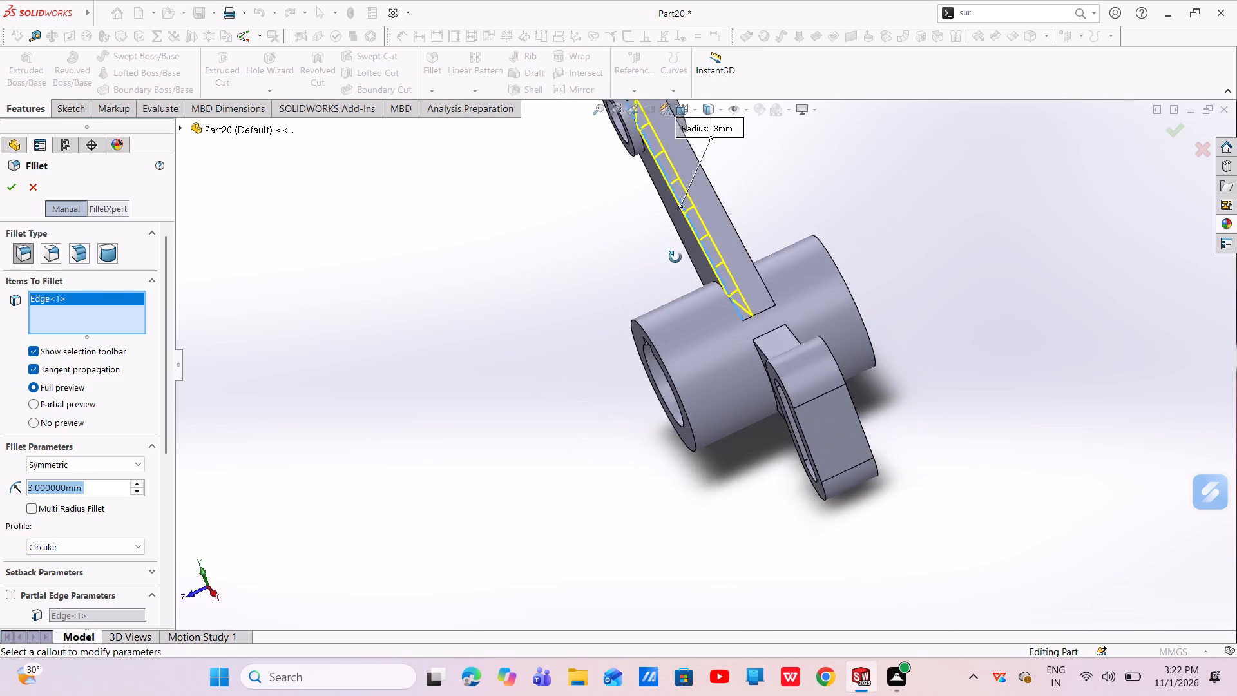
middle_drag(675, 257, 658, 291)
click(727, 215)
Add the two upper edges of the short arm between the hub and the slotted end to the 3 mm fillet.
scroll(767, 304, up, 2)
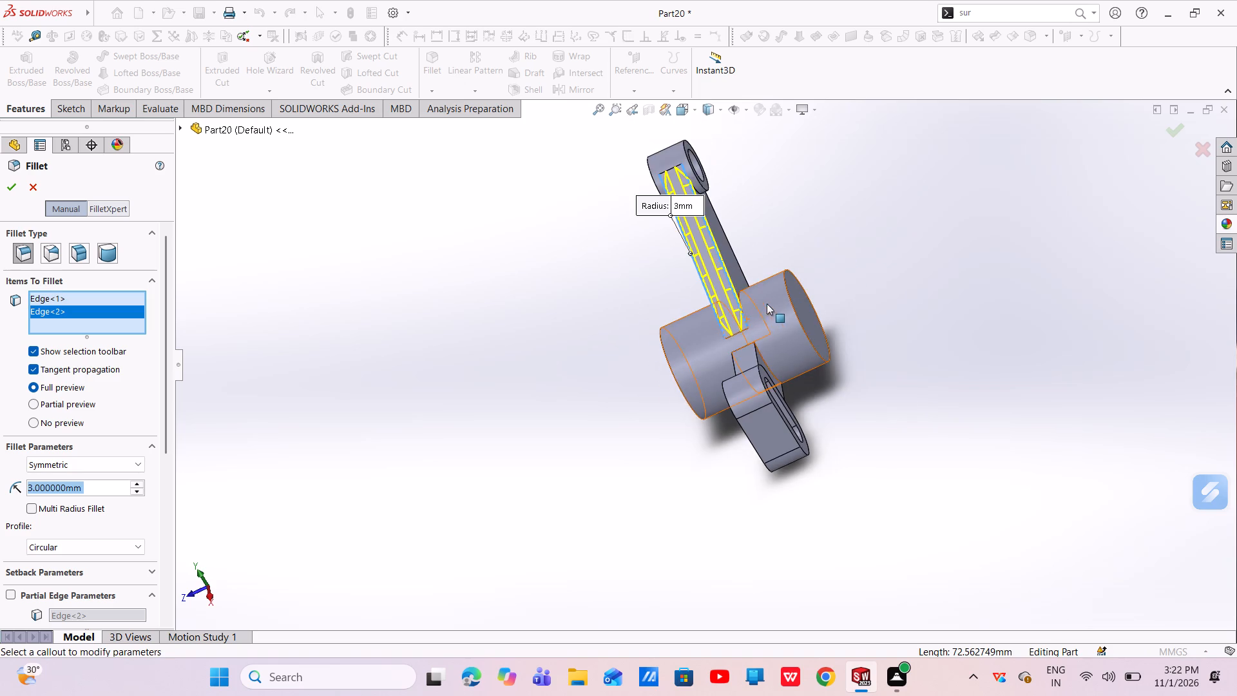
middle_drag(718, 318, 841, 334)
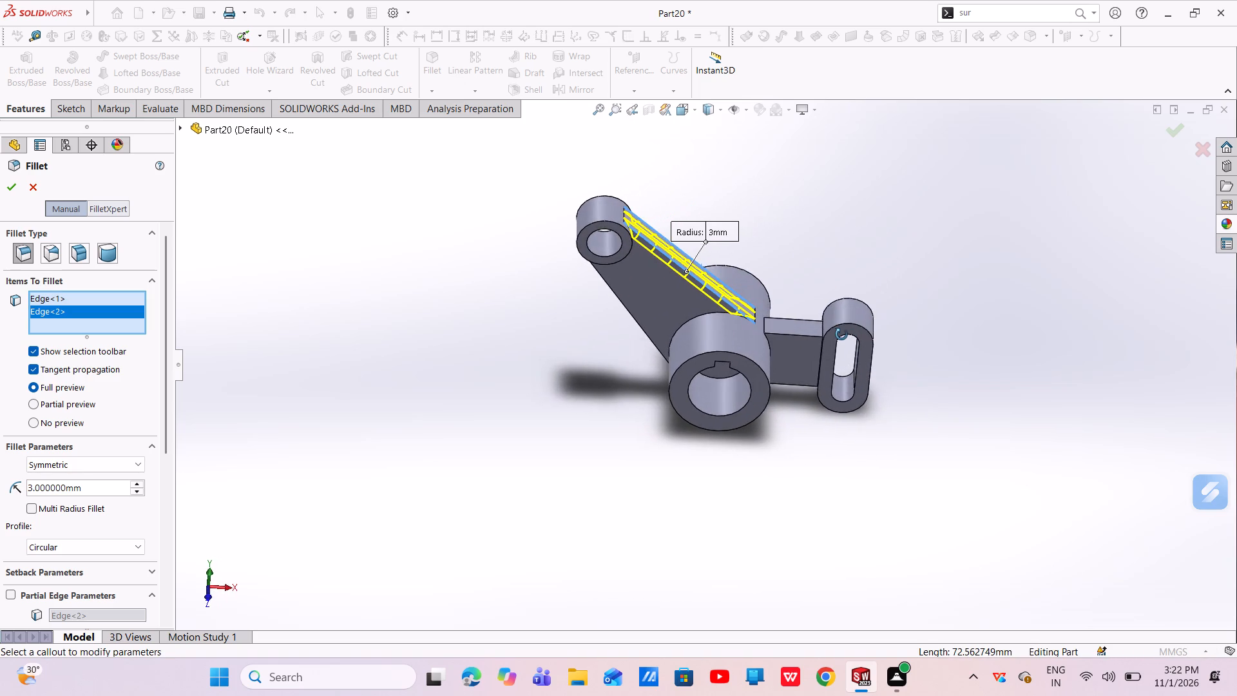
middle_drag(841, 334, 832, 325)
middle_drag(831, 324, 772, 301)
middle_drag(772, 301, 778, 323)
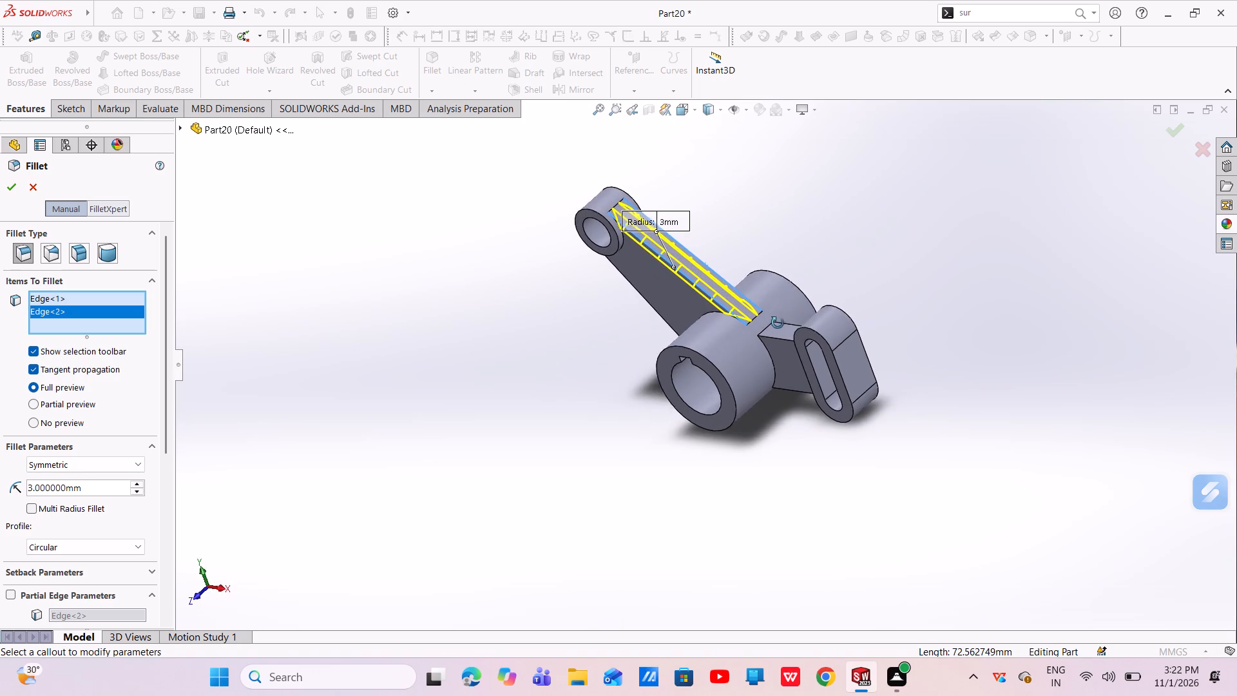
middle_drag(778, 323, 782, 334)
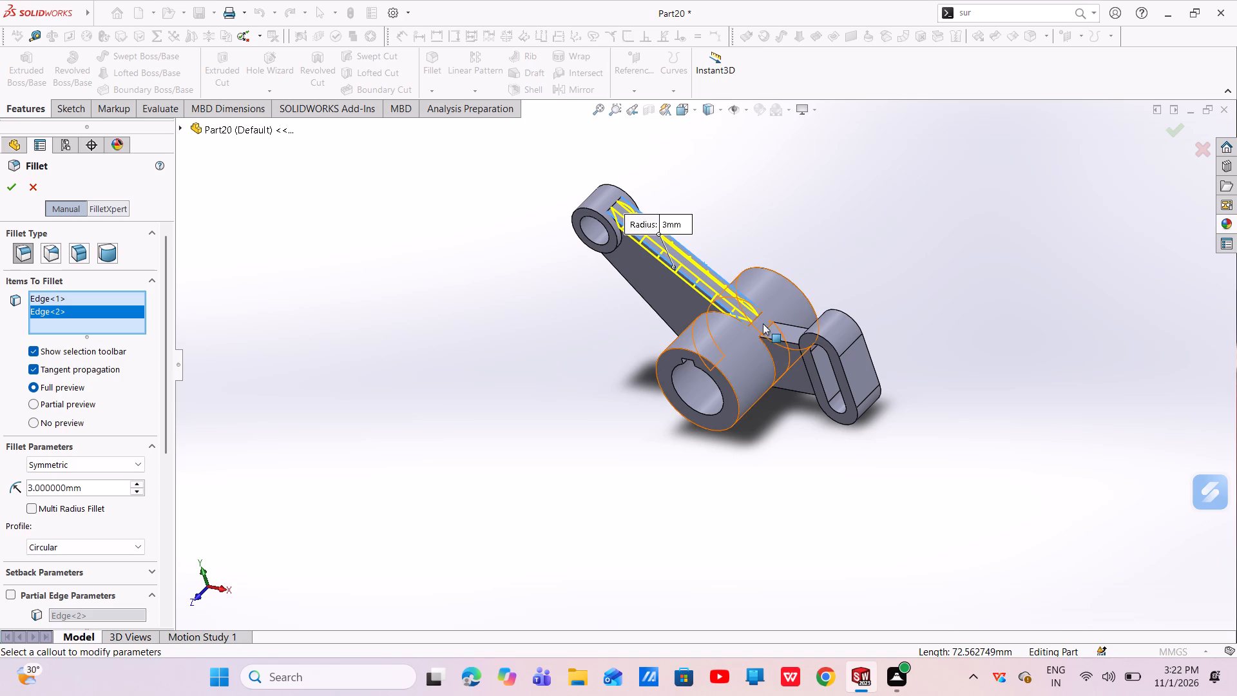
scroll(749, 334, down, 5)
middle_drag(769, 327, 786, 338)
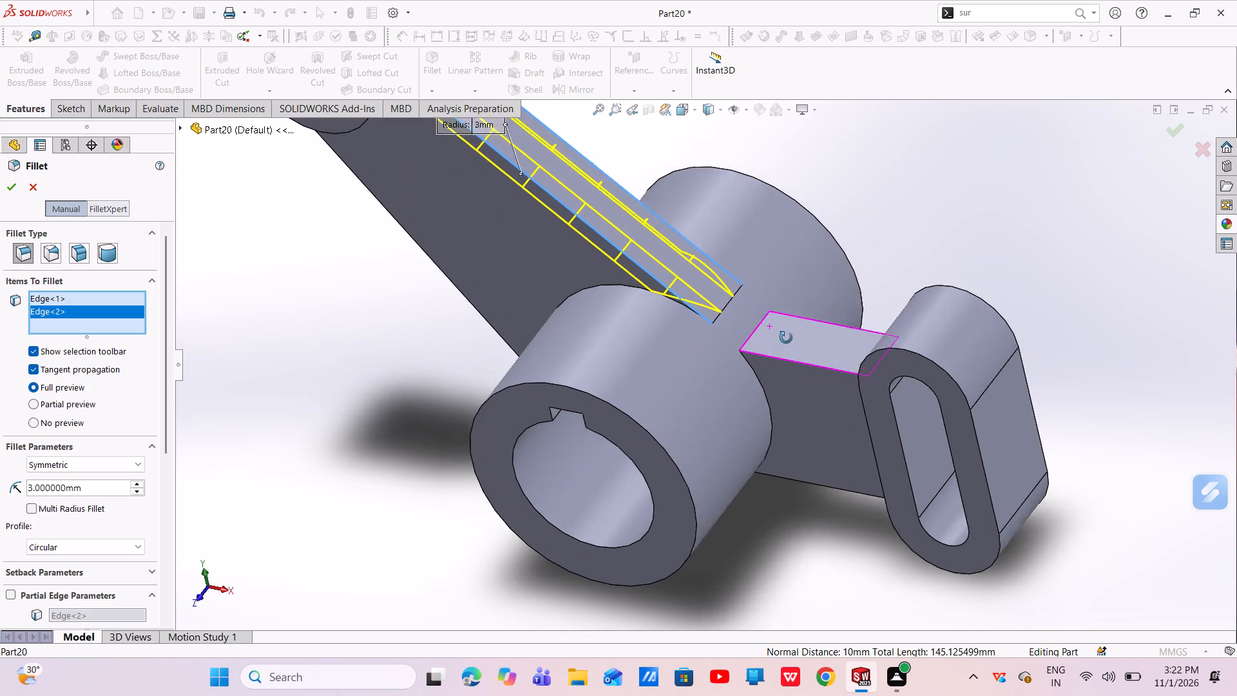
middle_drag(786, 338, 796, 345)
click(830, 363)
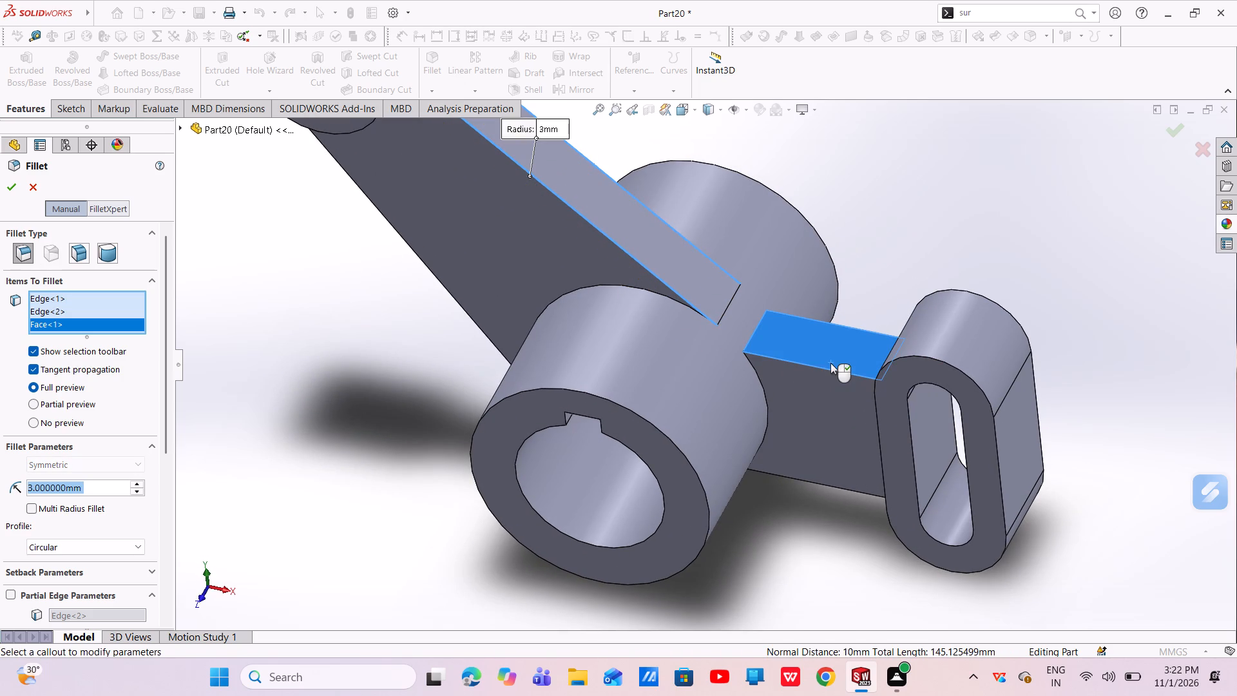
right_click(99, 321)
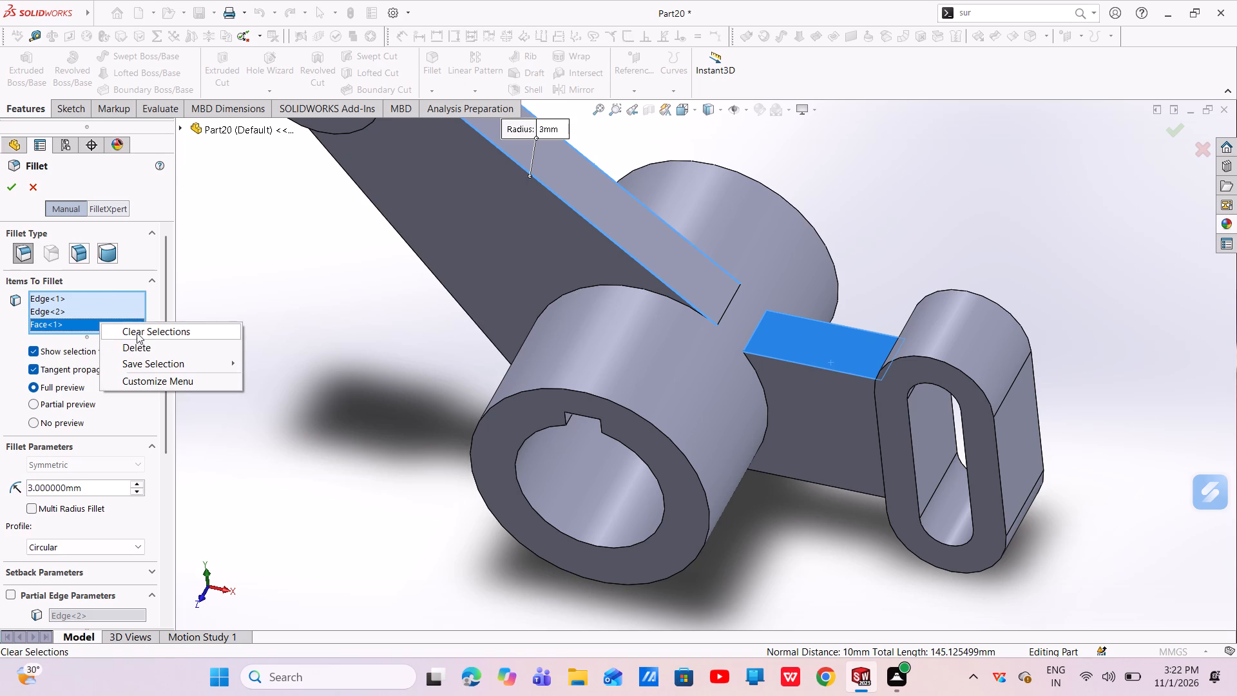
click(150, 342)
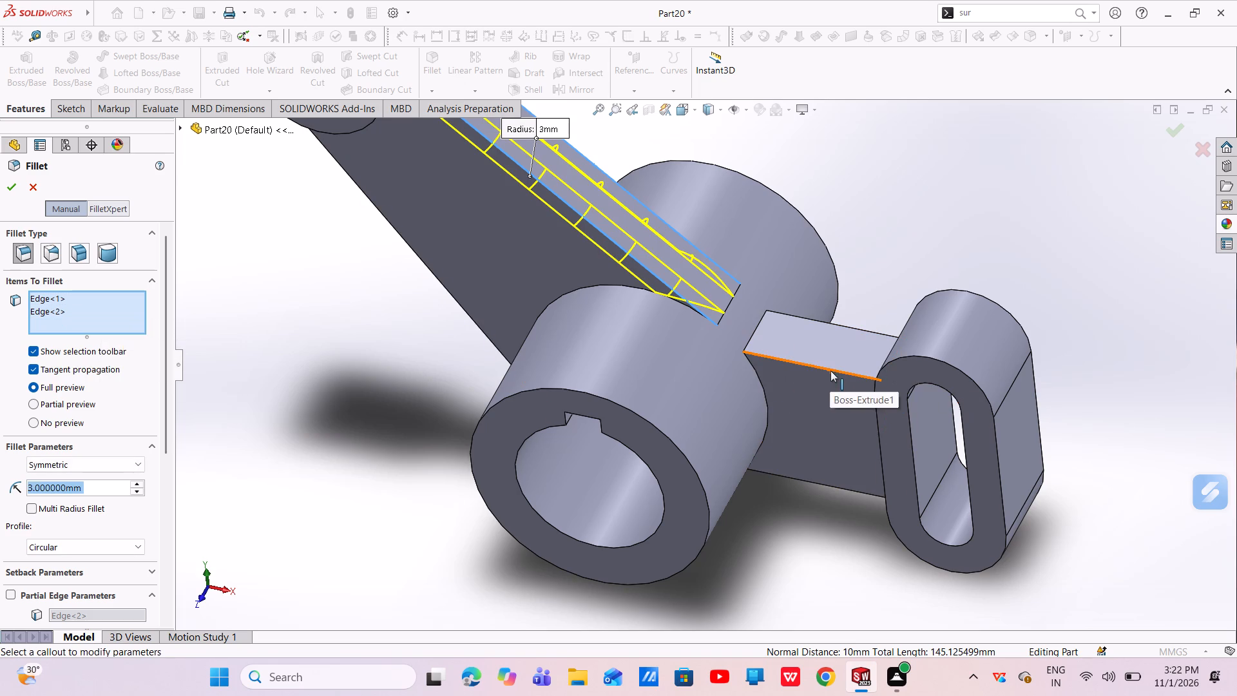
click(830, 371)
middle_drag(838, 350, 773, 470)
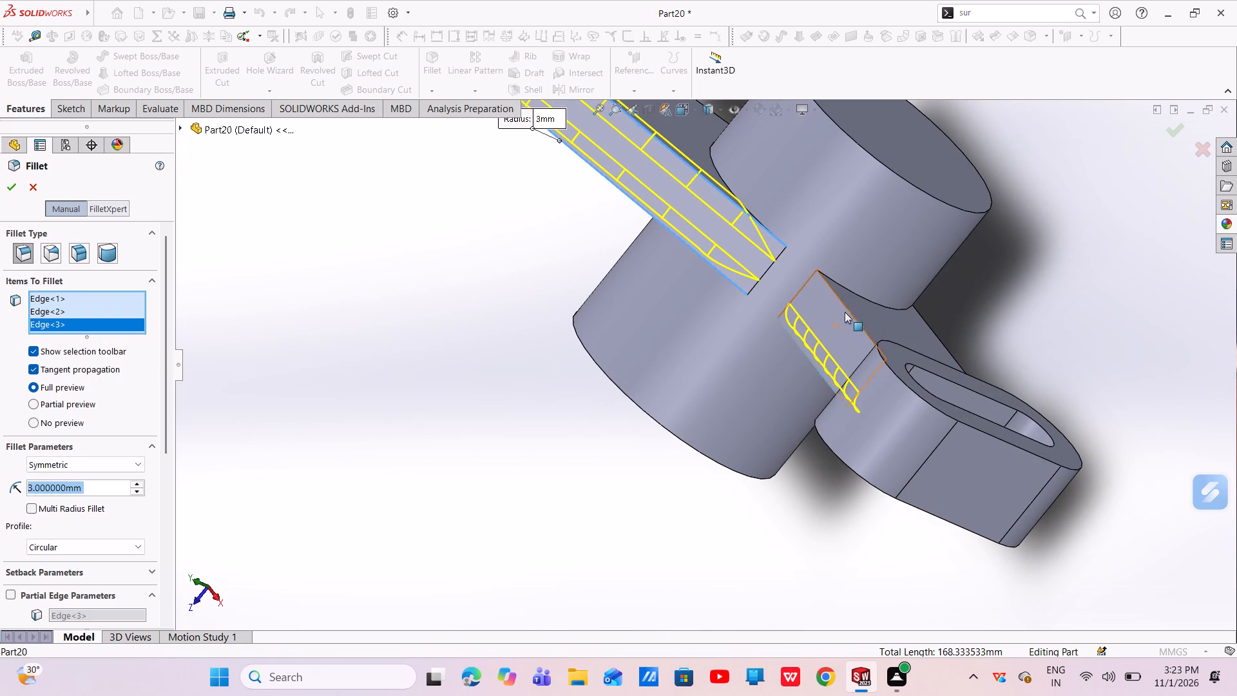
click(848, 307)
Add the two long edges on the long arm's side facing away from the slot and apply the 3 mm fillet.
scroll(830, 318, up, 3)
middle_drag(785, 304, 796, 255)
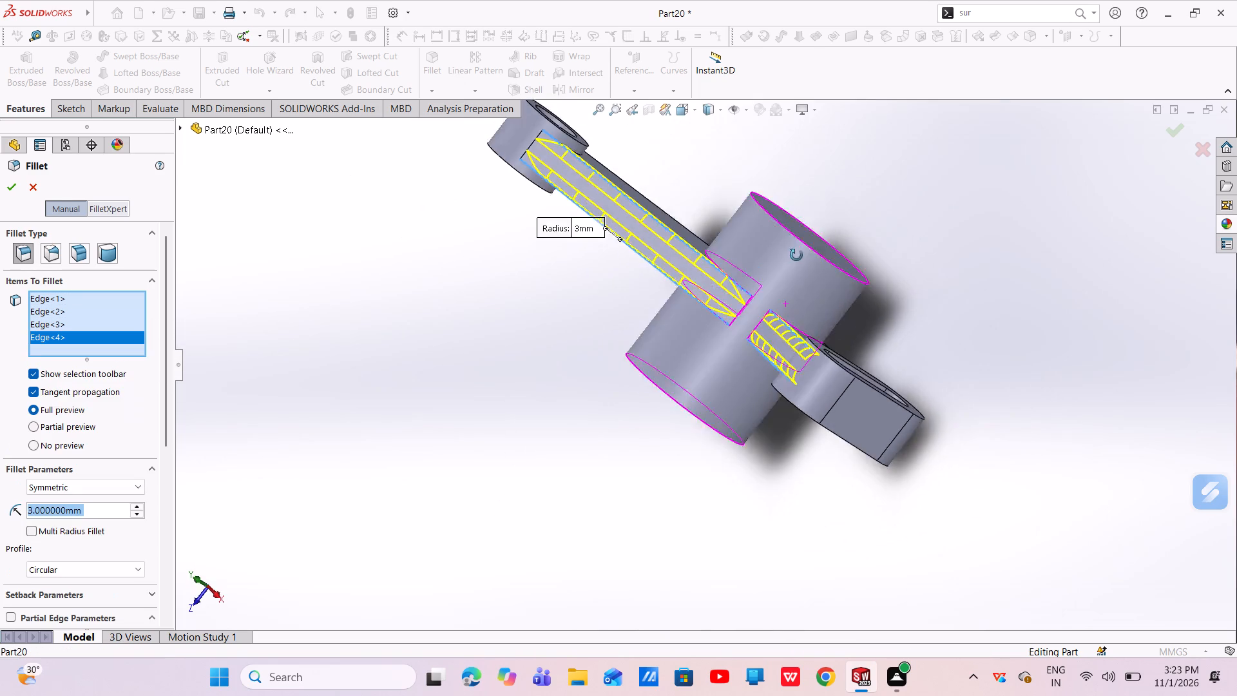
middle_drag(796, 255, 984, 259)
scroll(810, 331, down, 3)
middle_drag(850, 311, 816, 296)
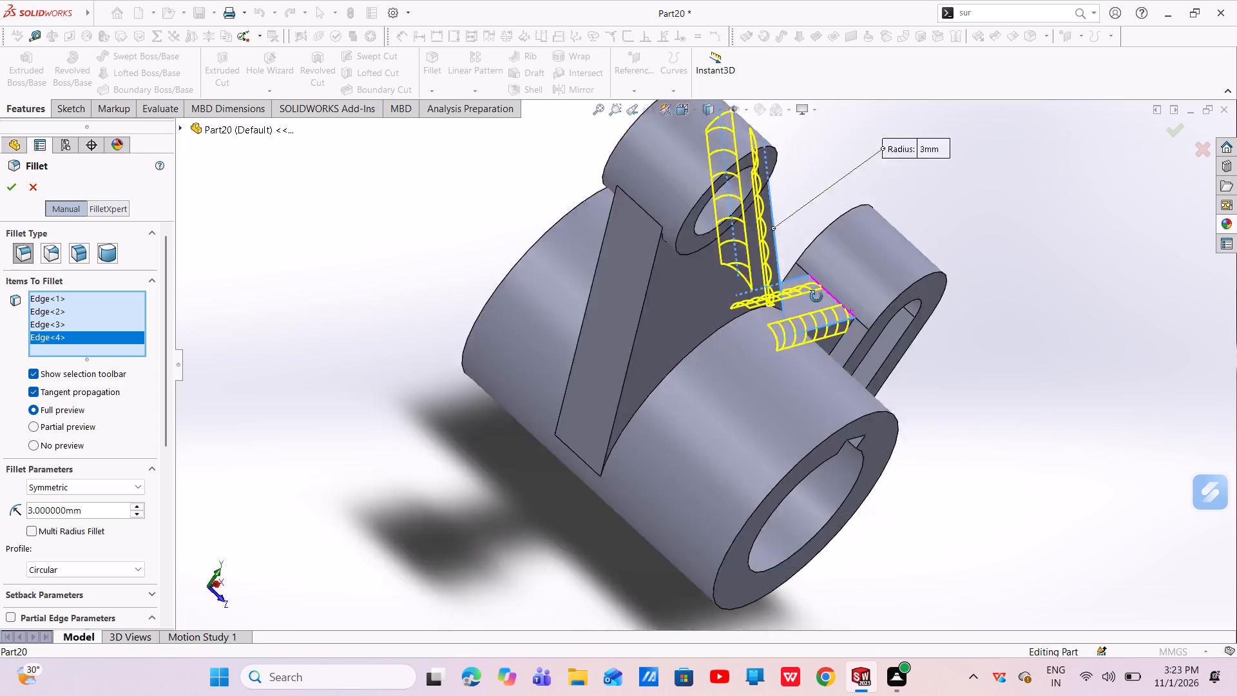
middle_drag(816, 296, 790, 223)
scroll(770, 262, up, 5)
scroll(568, 291, down, 4)
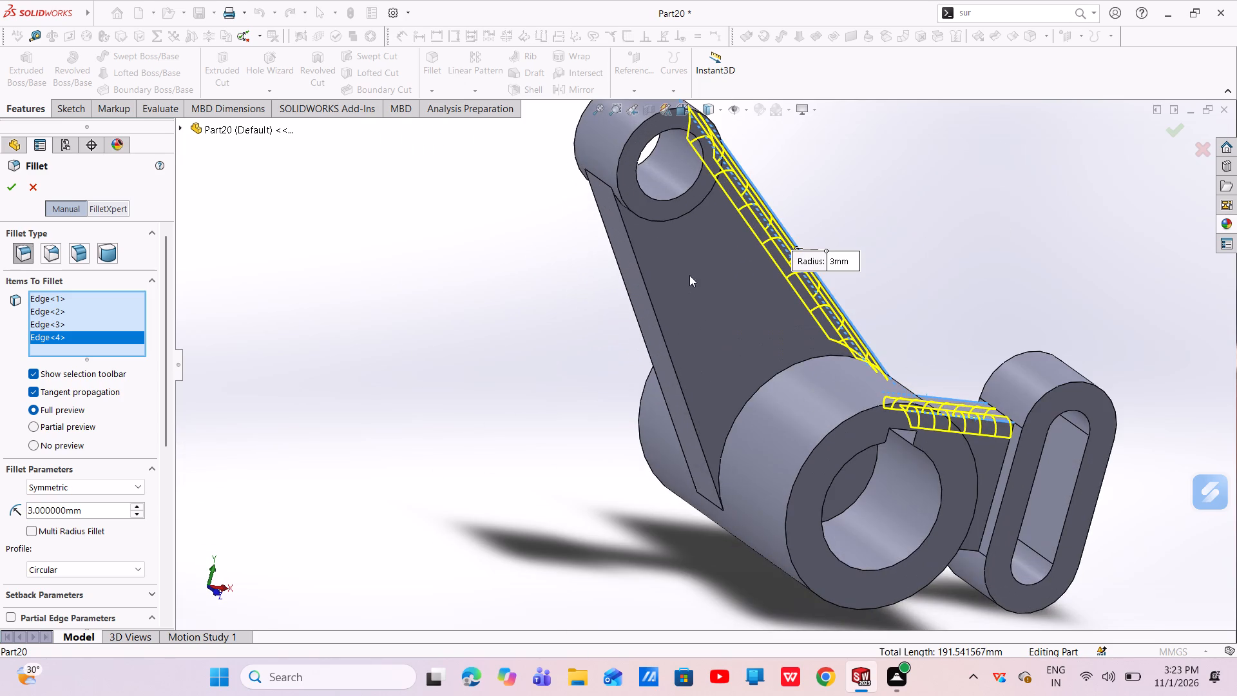
click(646, 284)
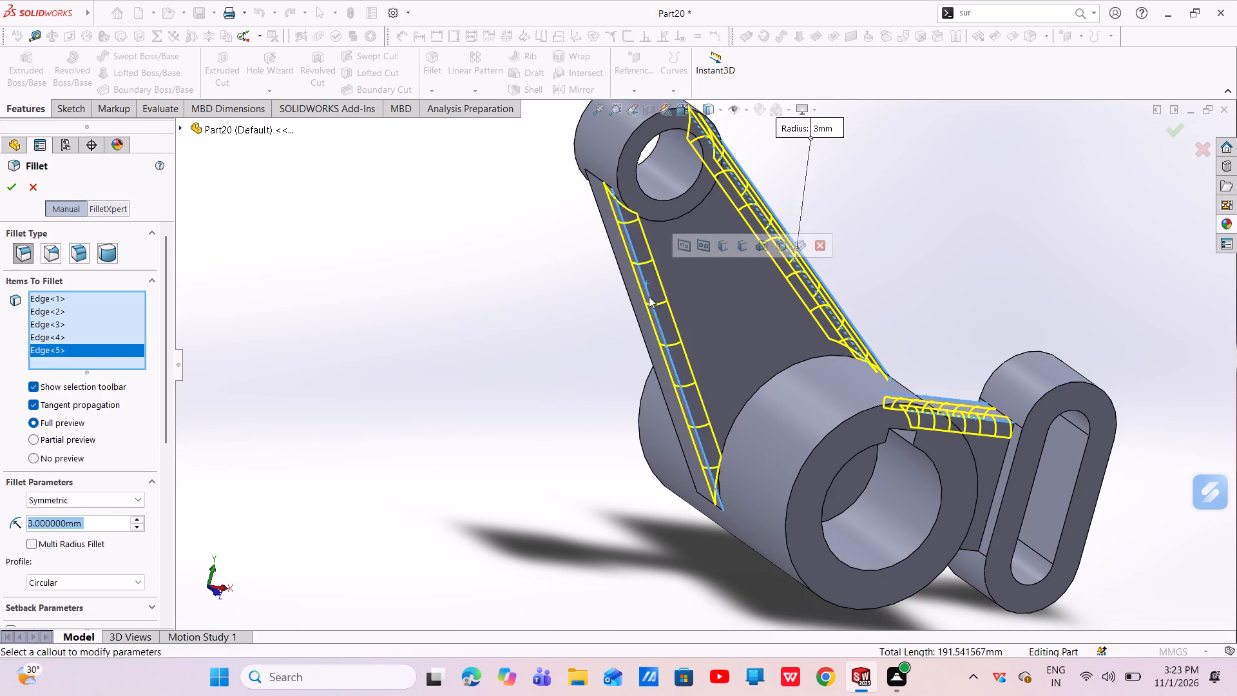
middle_drag(653, 296, 761, 319)
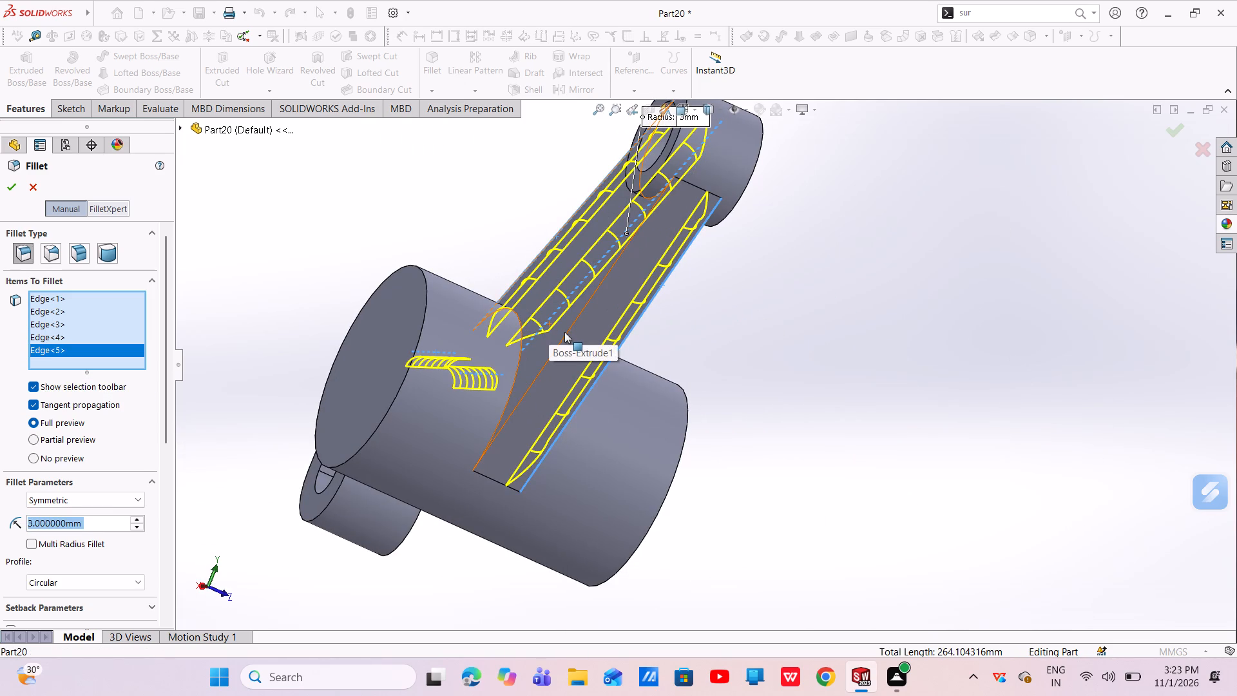
click(567, 334)
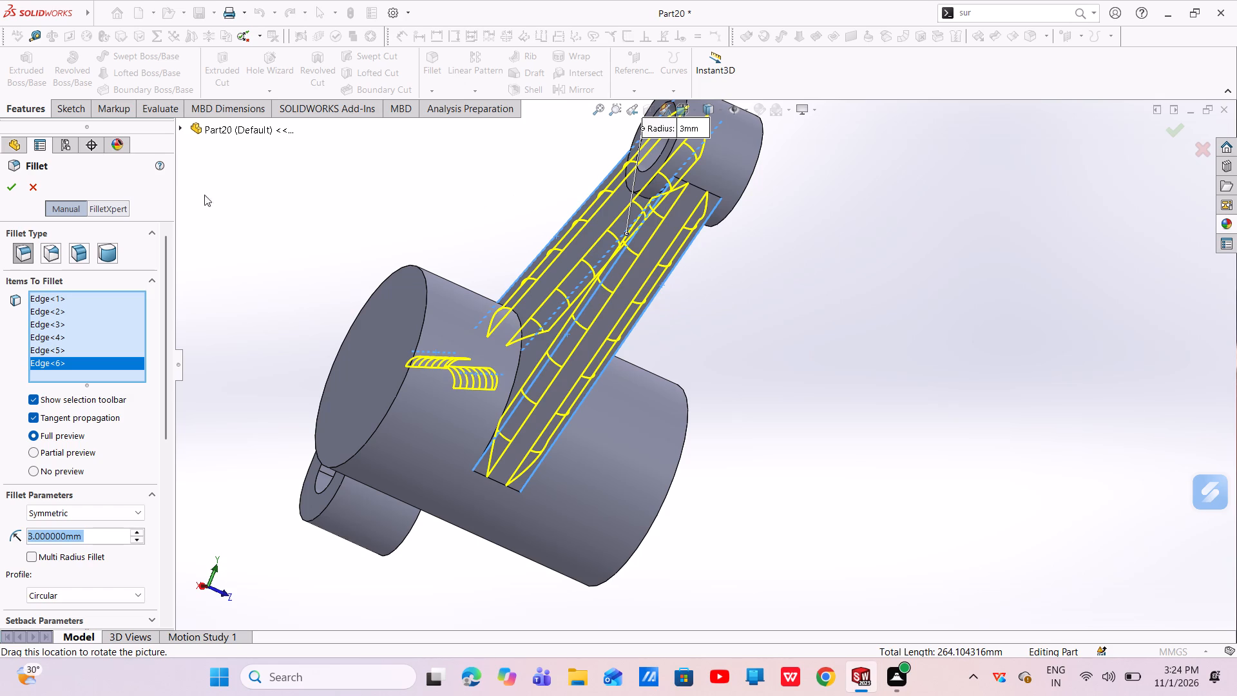
click(12, 188)
Examine the filleted edges of the long and short arms around the lever.
scroll(618, 244, down, 3)
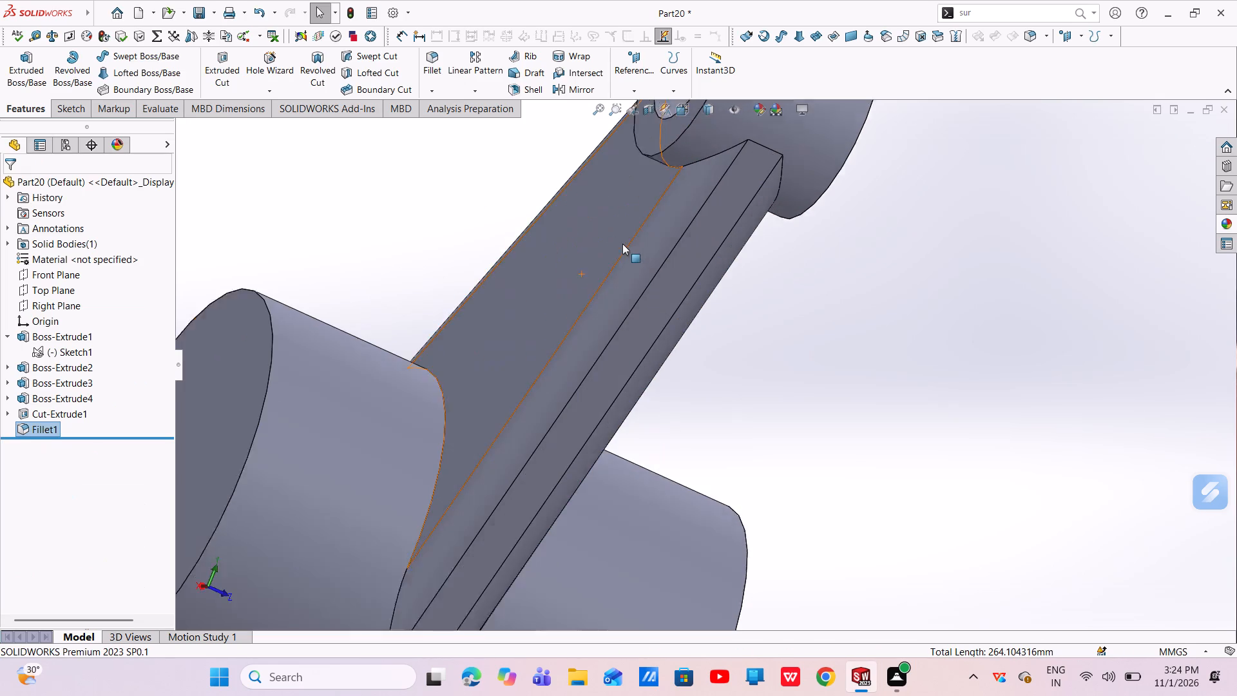
scroll(622, 244, down, 1)
middle_drag(673, 307, 626, 273)
scroll(712, 338, up, 6)
middle_drag(751, 340, 684, 340)
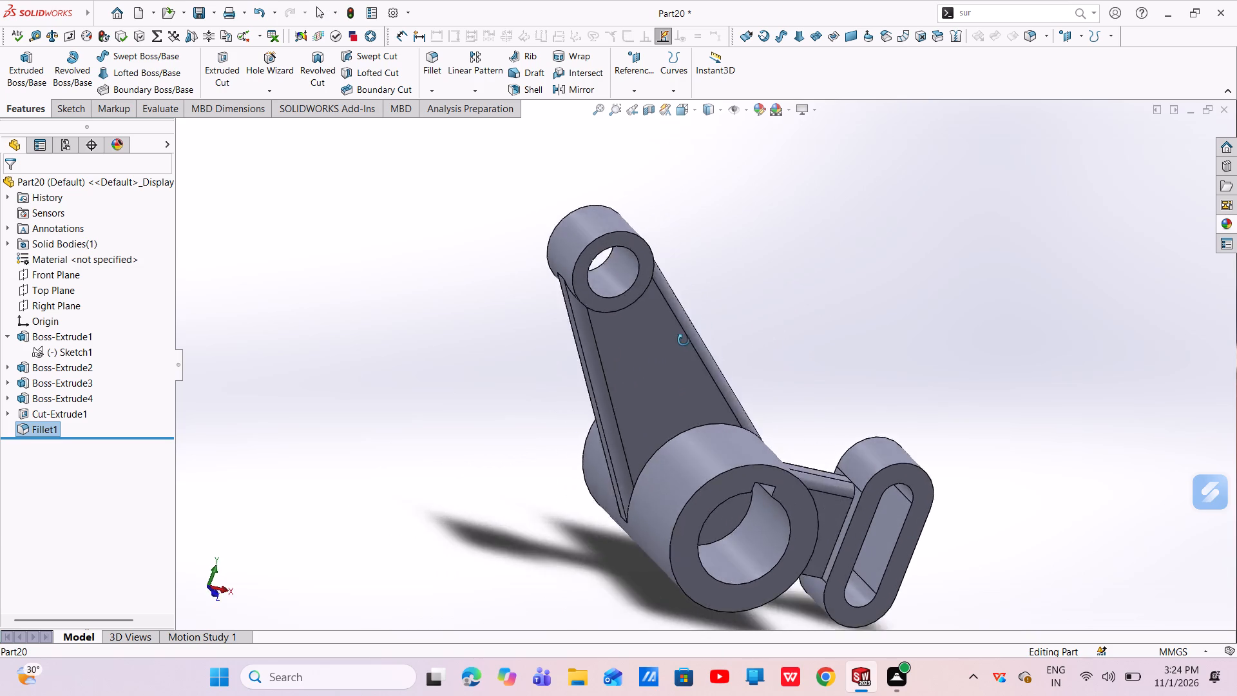
middle_drag(684, 340, 637, 414)
scroll(894, 479, down, 4)
scroll(832, 490, up, 3)
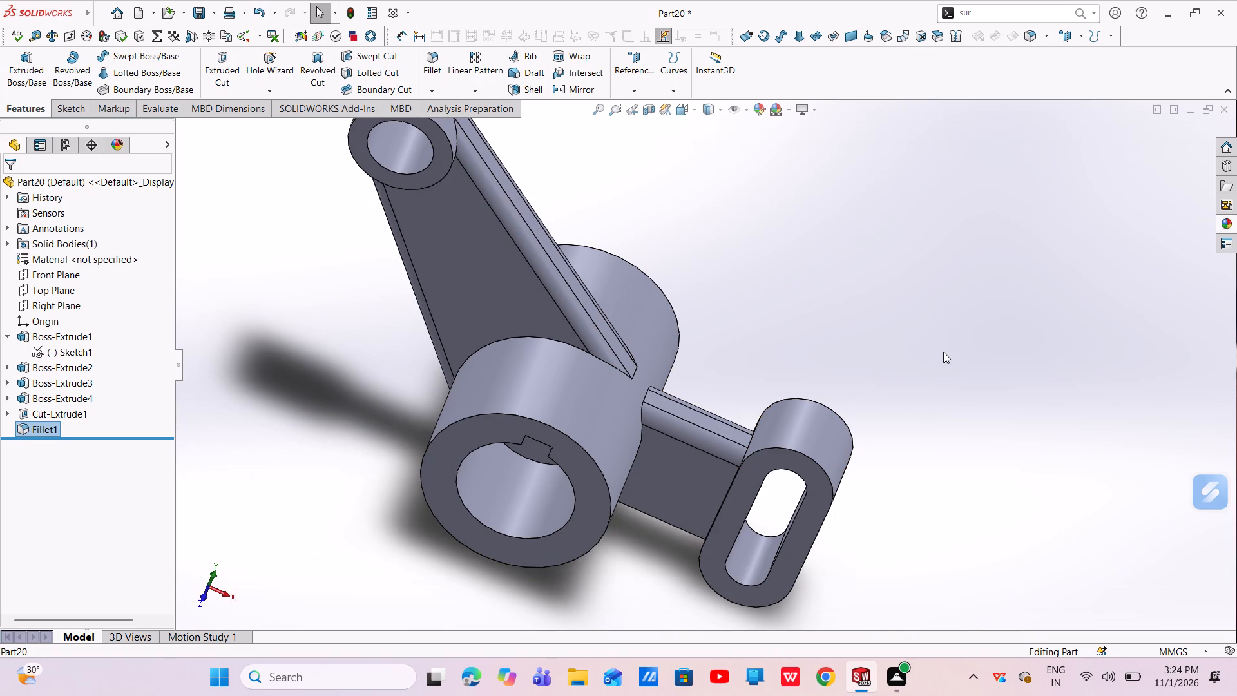
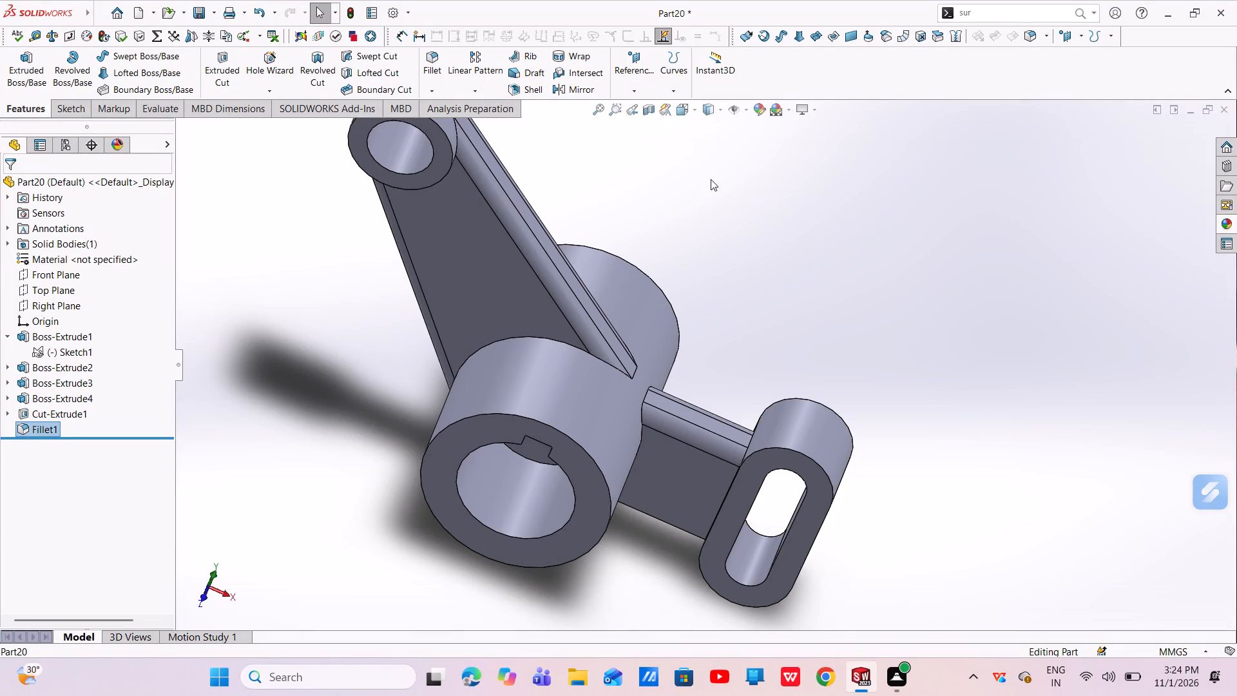
Apply a 3 mm symmetric fillet to the edge where the short arm meets the slotted end.
middle_drag(644, 510, 669, 382)
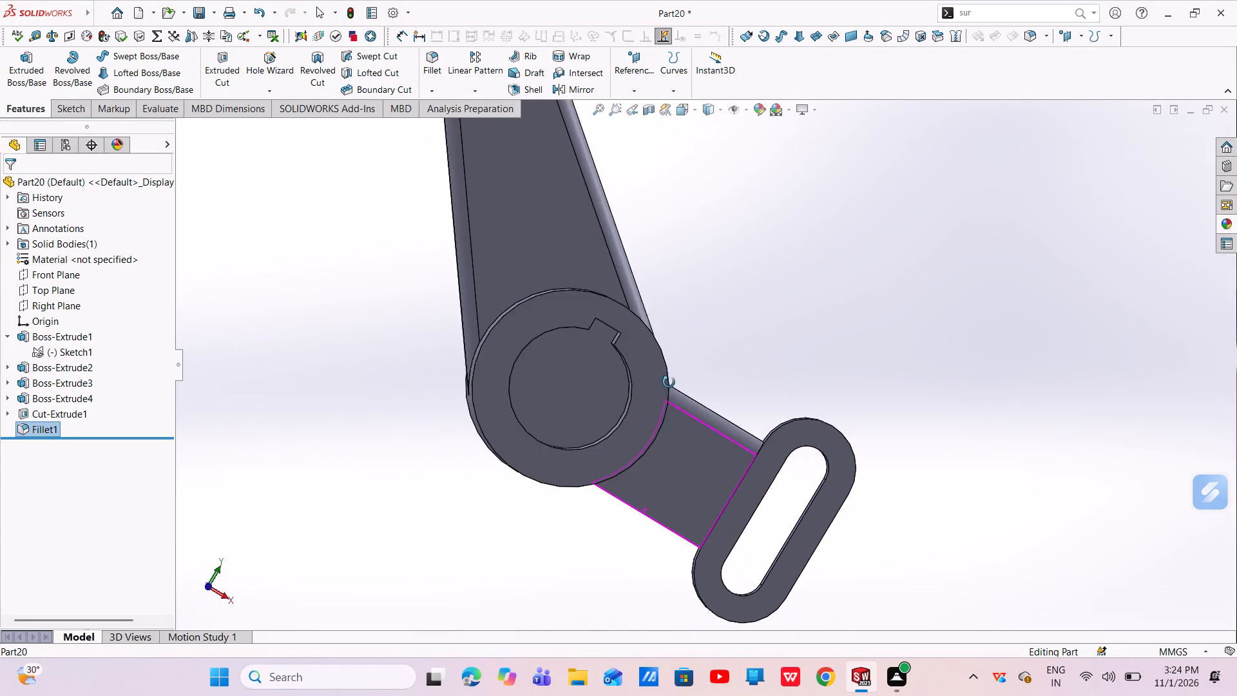
middle_drag(669, 382, 613, 397)
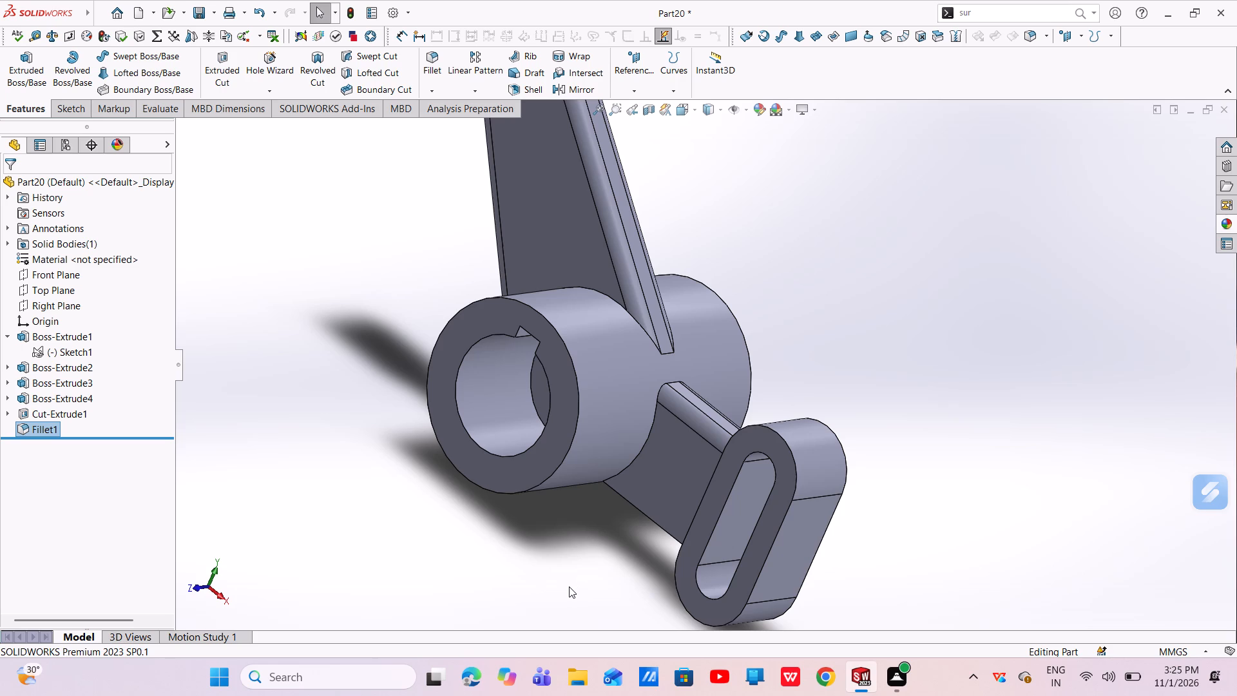
scroll(731, 648, up, 1)
scroll(666, 527, up, 2)
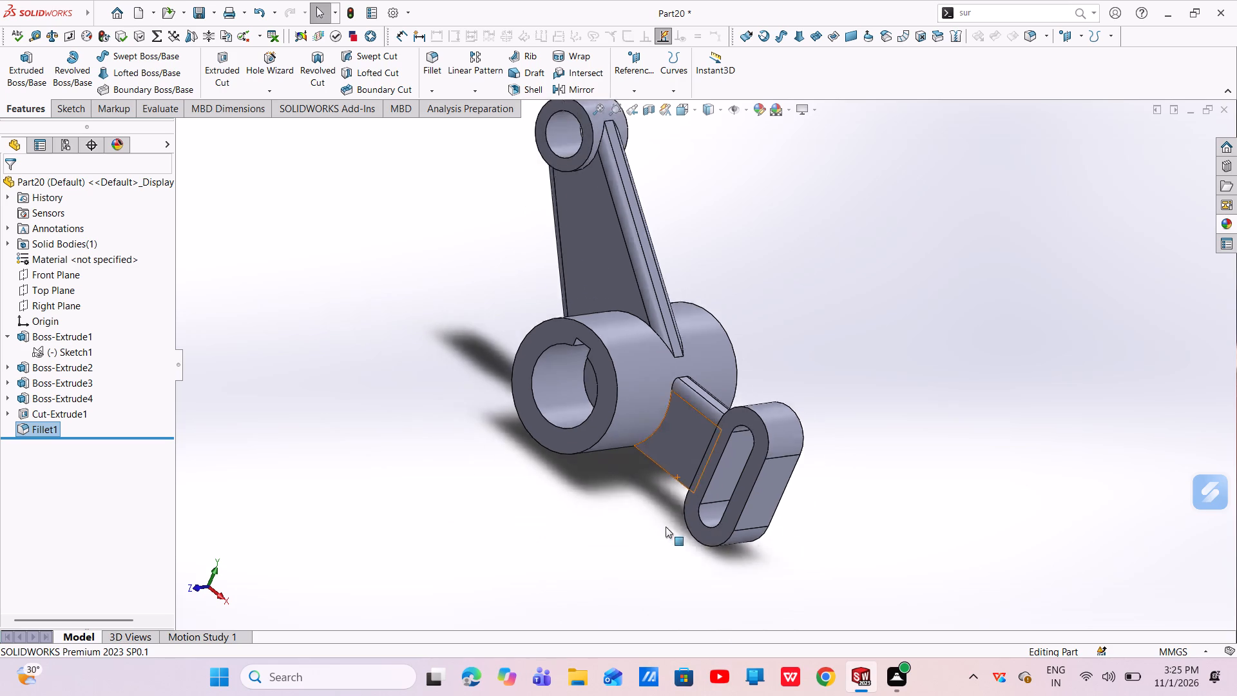
scroll(666, 527, up, 2)
middle_drag(684, 517, 783, 667)
middle_drag(655, 378, 548, 394)
scroll(705, 407, down, 6)
middle_drag(755, 431, 826, 374)
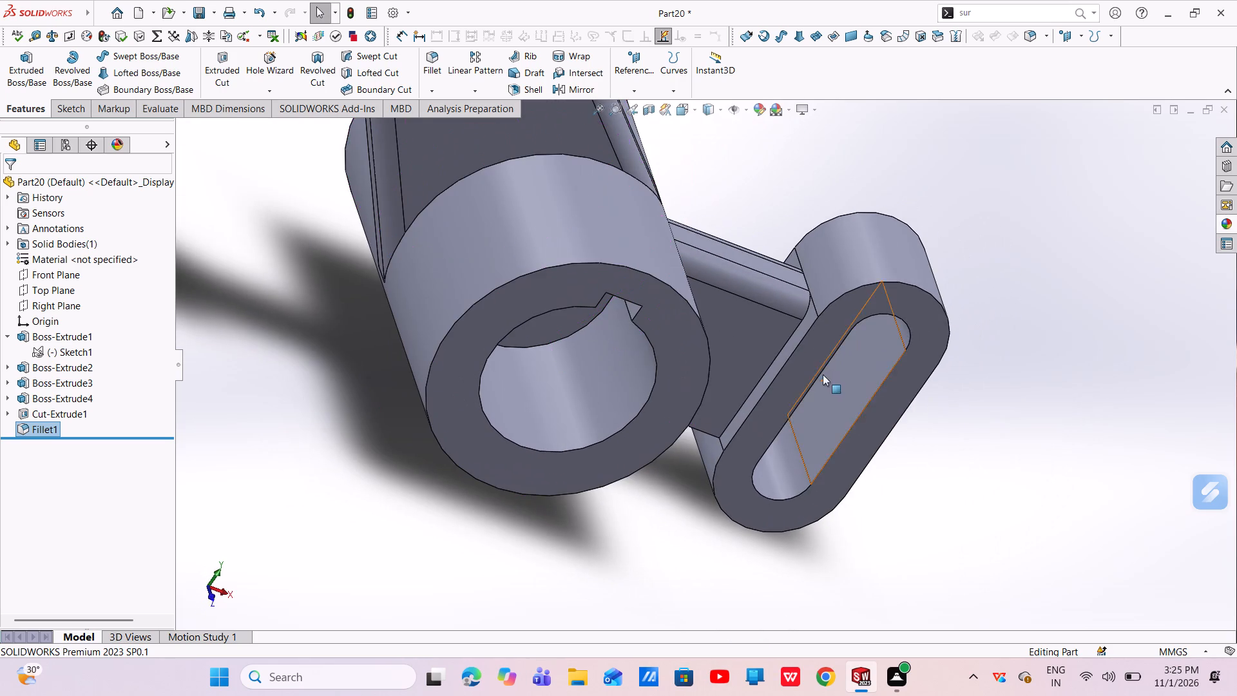
scroll(810, 367, down, 2)
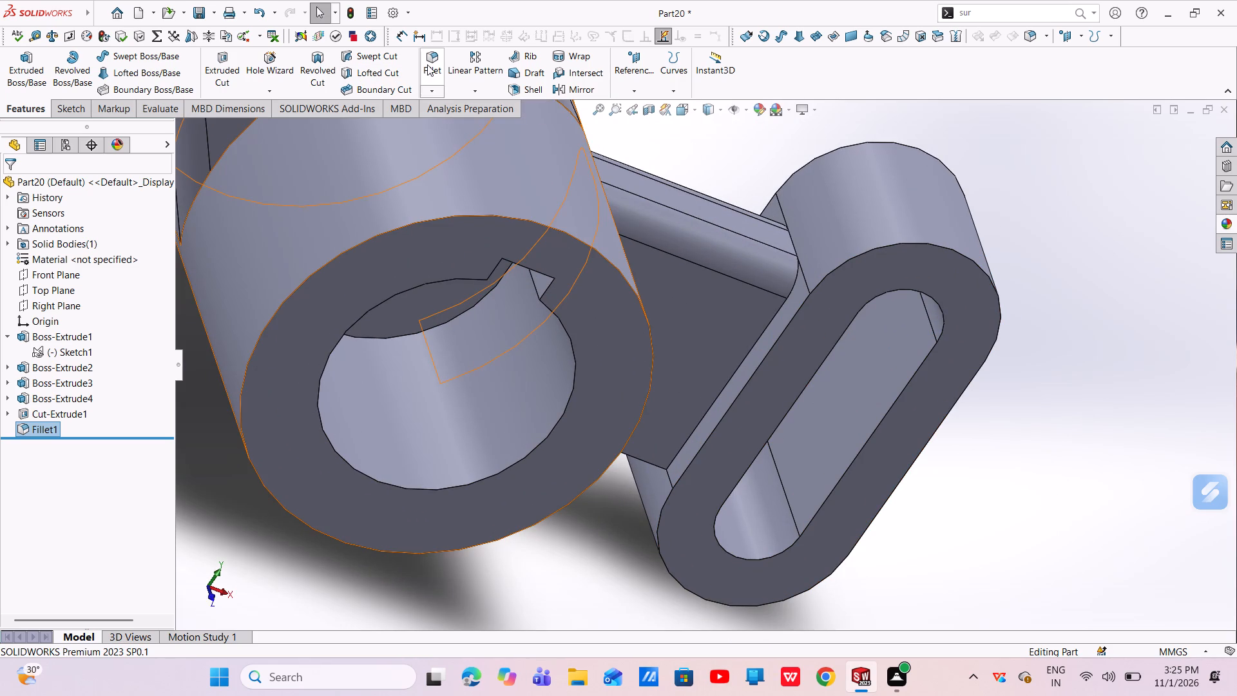
click(427, 64)
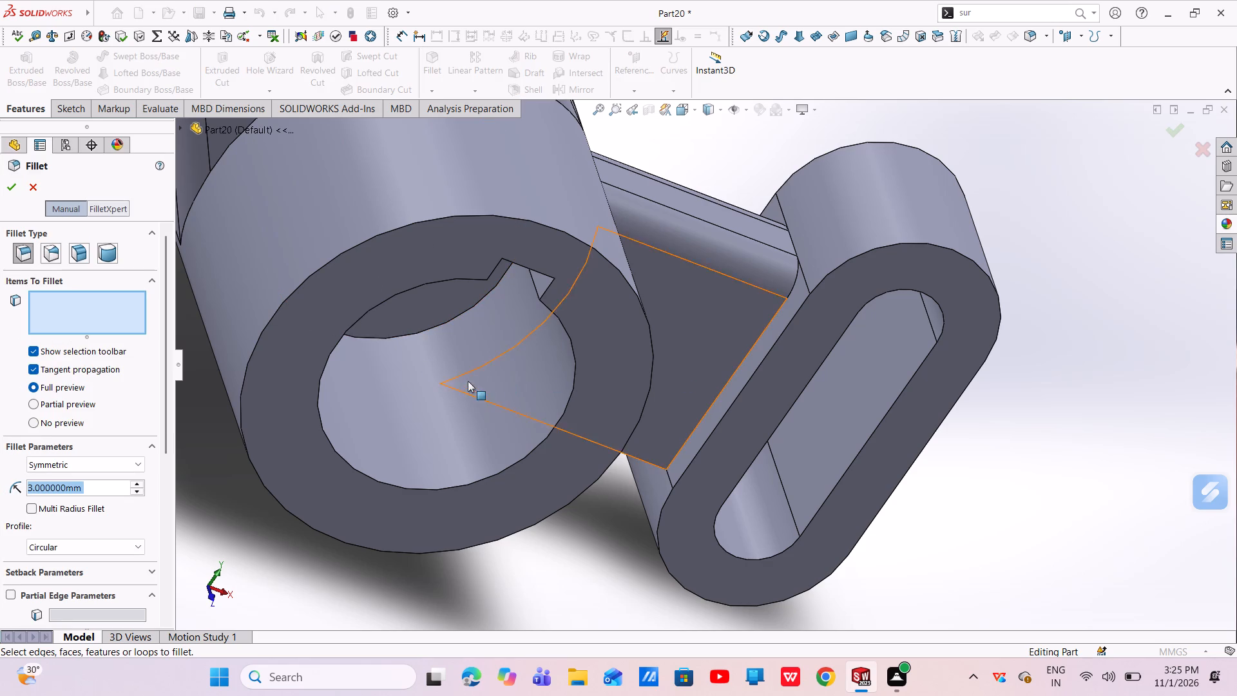
click(741, 365)
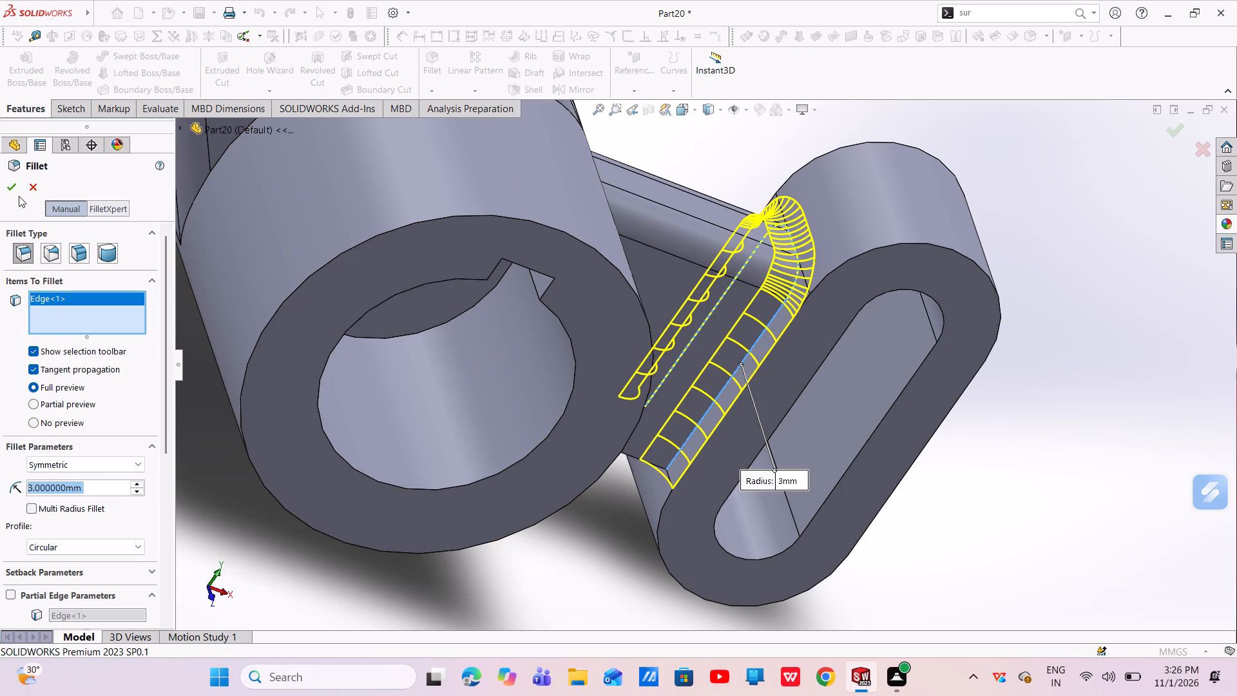
click(15, 185)
Start another 3 mm symmetric fillet and select the edge where the short arm's flat face meets the hub.
scroll(669, 459, up, 2)
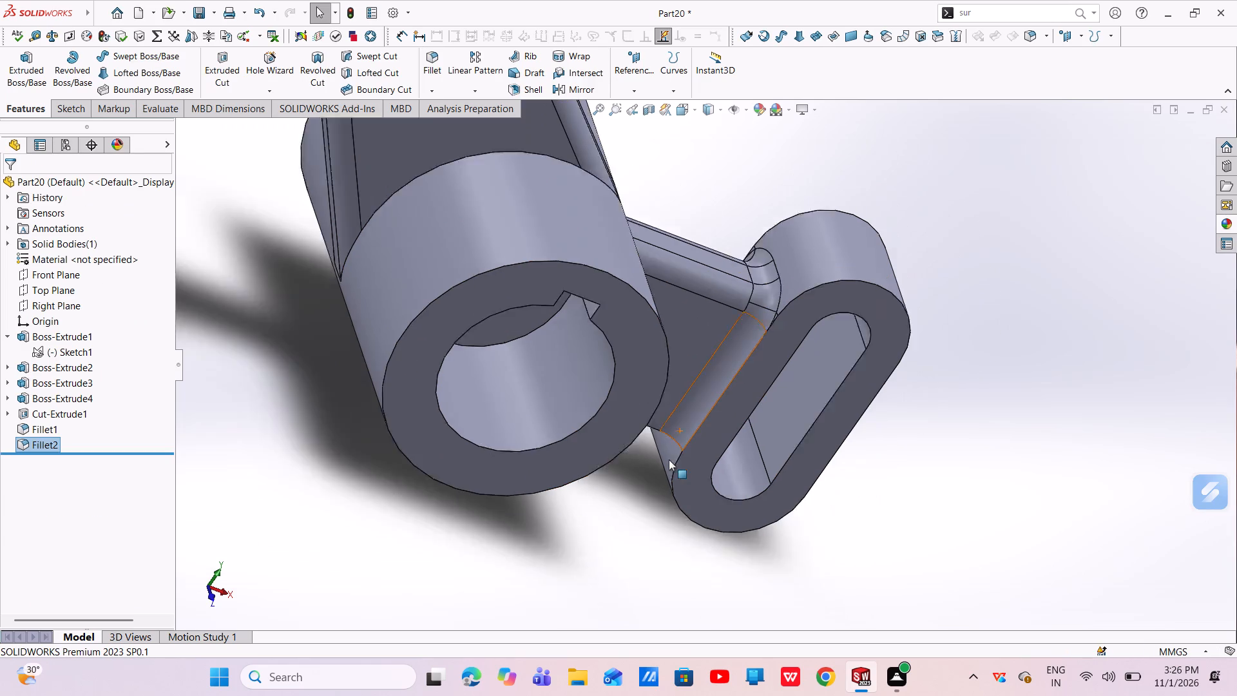
scroll(669, 459, up, 2)
middle_drag(682, 486, 559, 461)
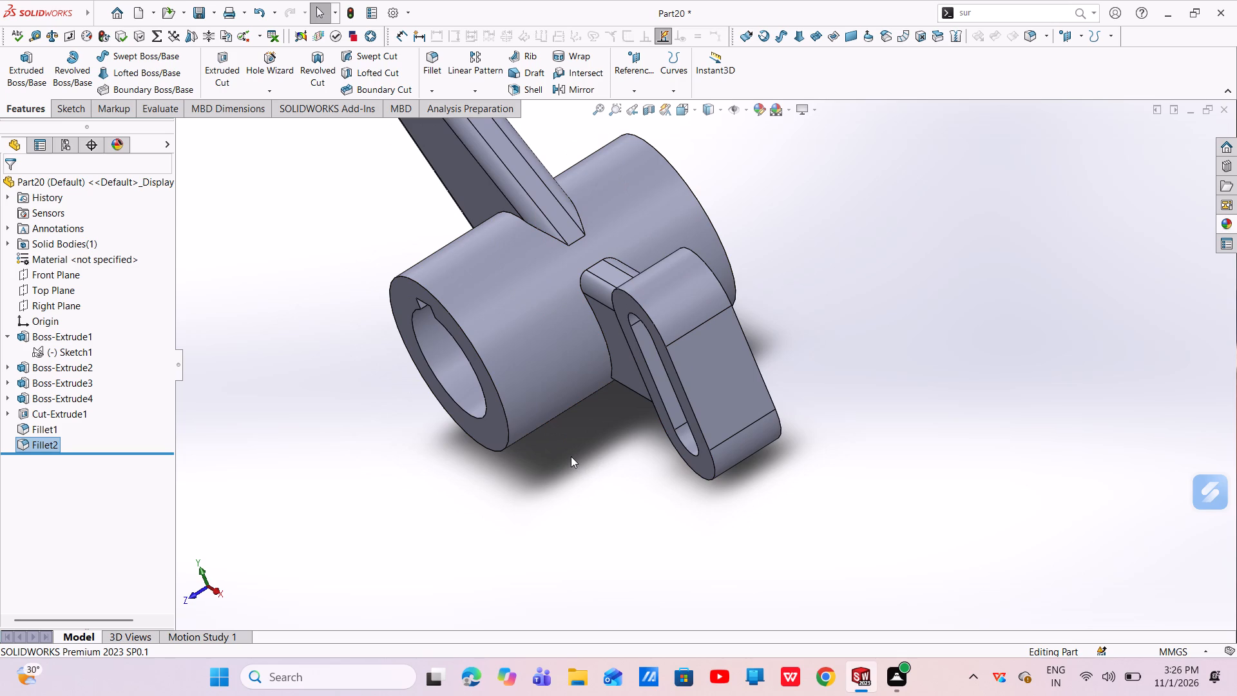
key(Escape)
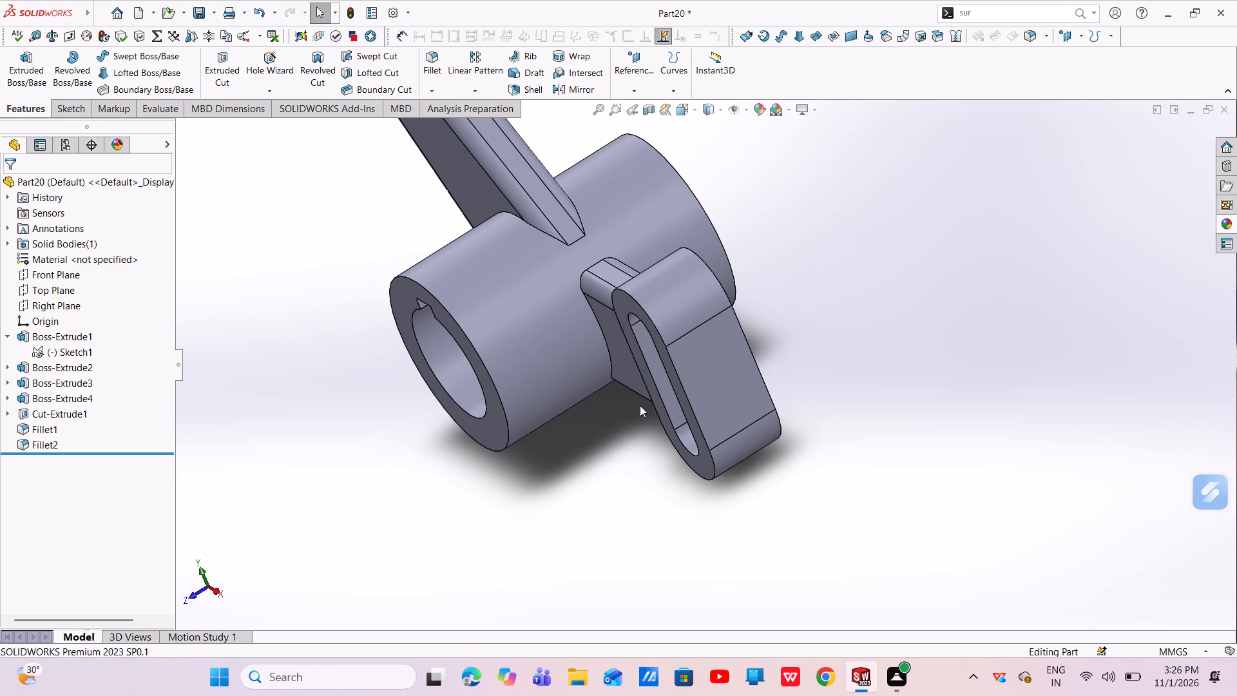
scroll(640, 405, up, 4)
middle_drag(653, 385, 676, 353)
scroll(670, 345, down, 6)
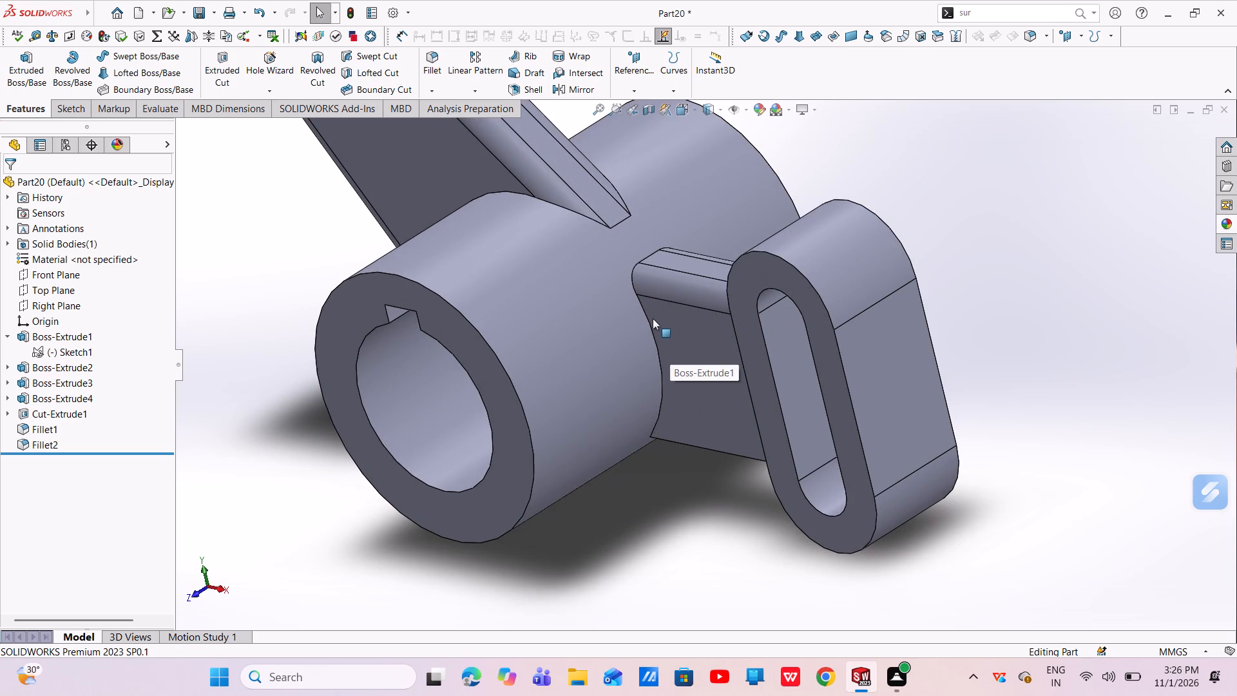
click(436, 59)
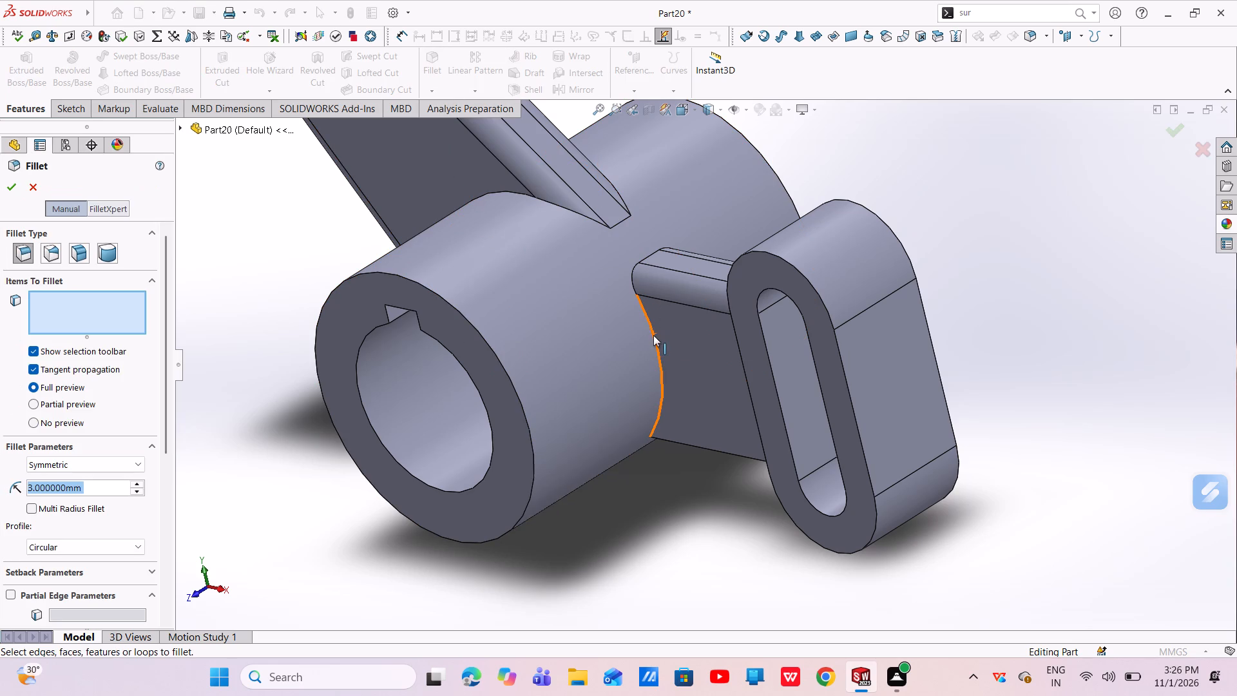
click(653, 335)
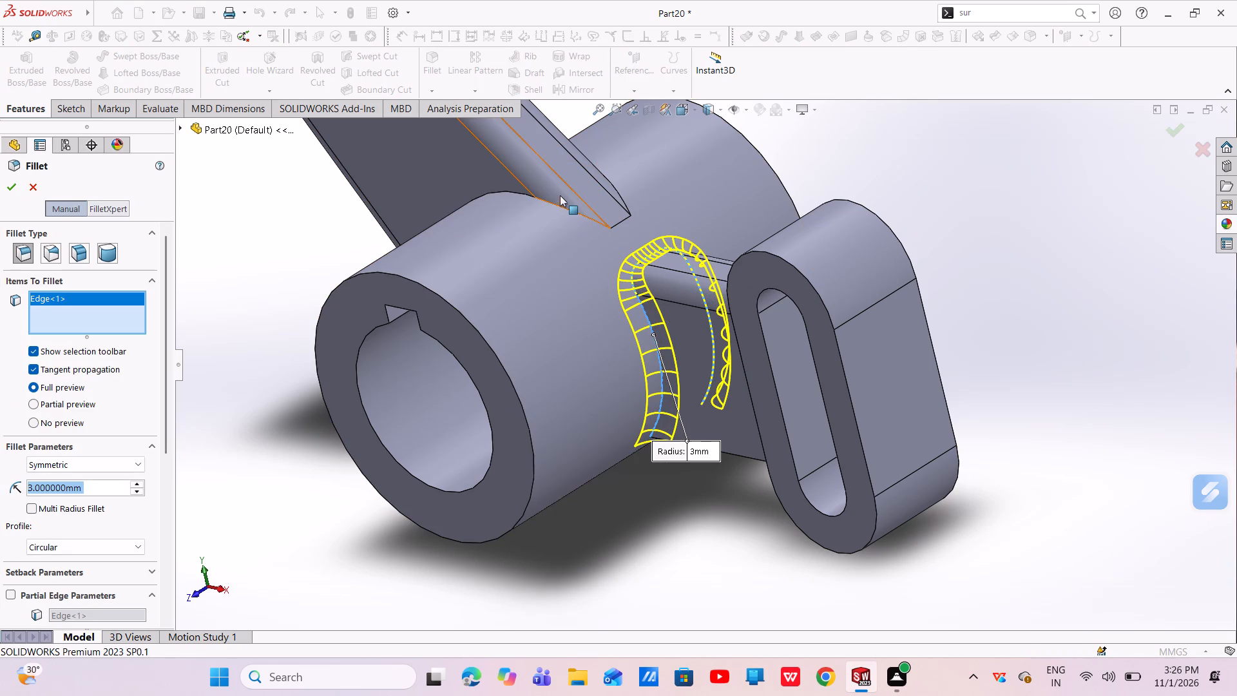
Add the edges where both flat faces of the long arm meet the hub and apply the 3 mm fillet.
middle_drag(560, 195, 593, 232)
scroll(526, 208, up, 2)
middle_drag(530, 213, 556, 282)
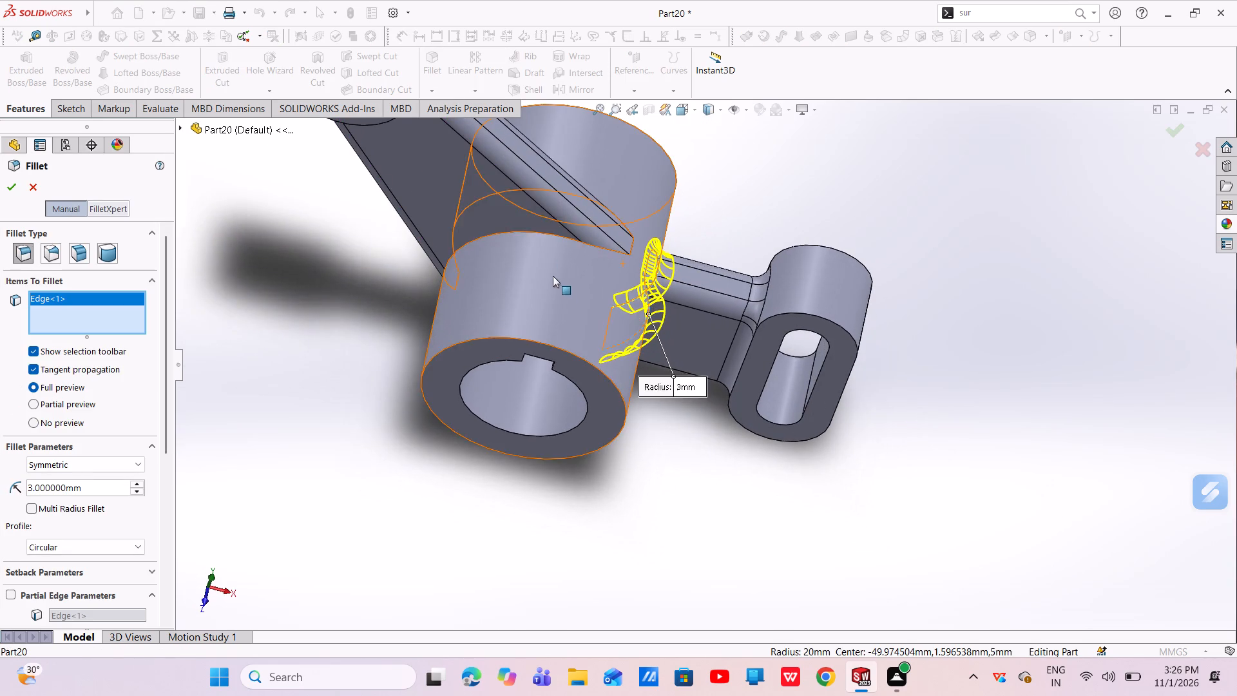
click(543, 232)
middle_drag(612, 235, 602, 231)
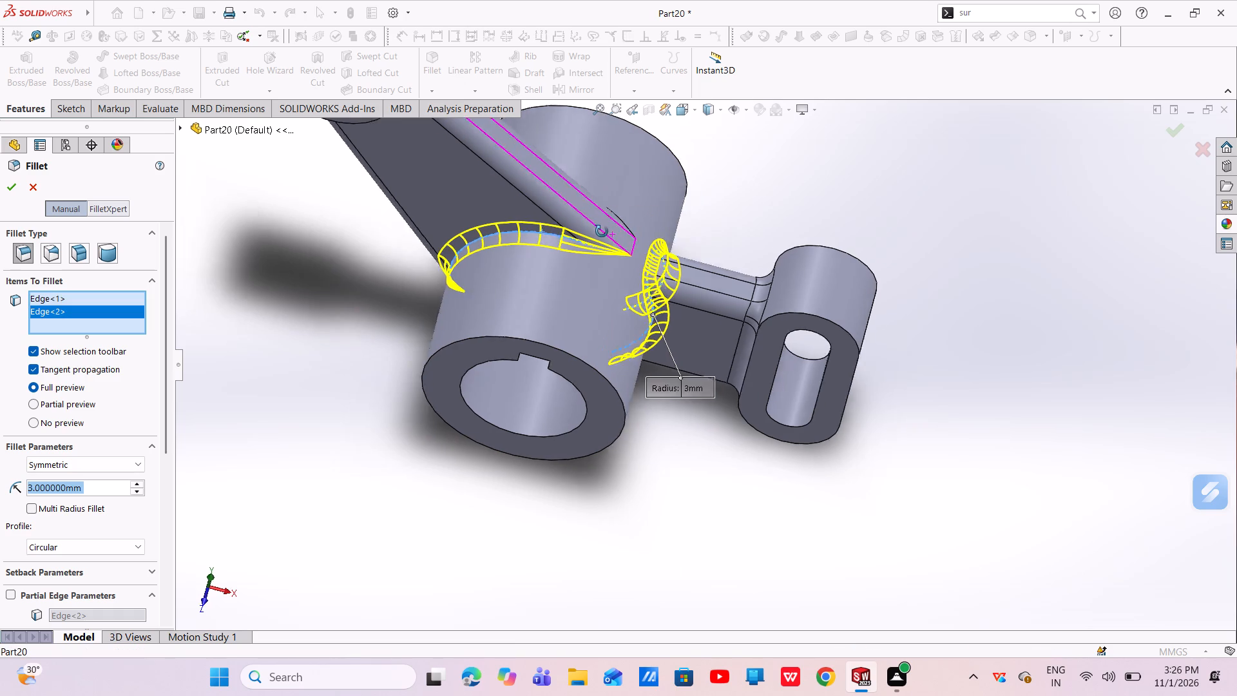
middle_drag(602, 231, 509, 349)
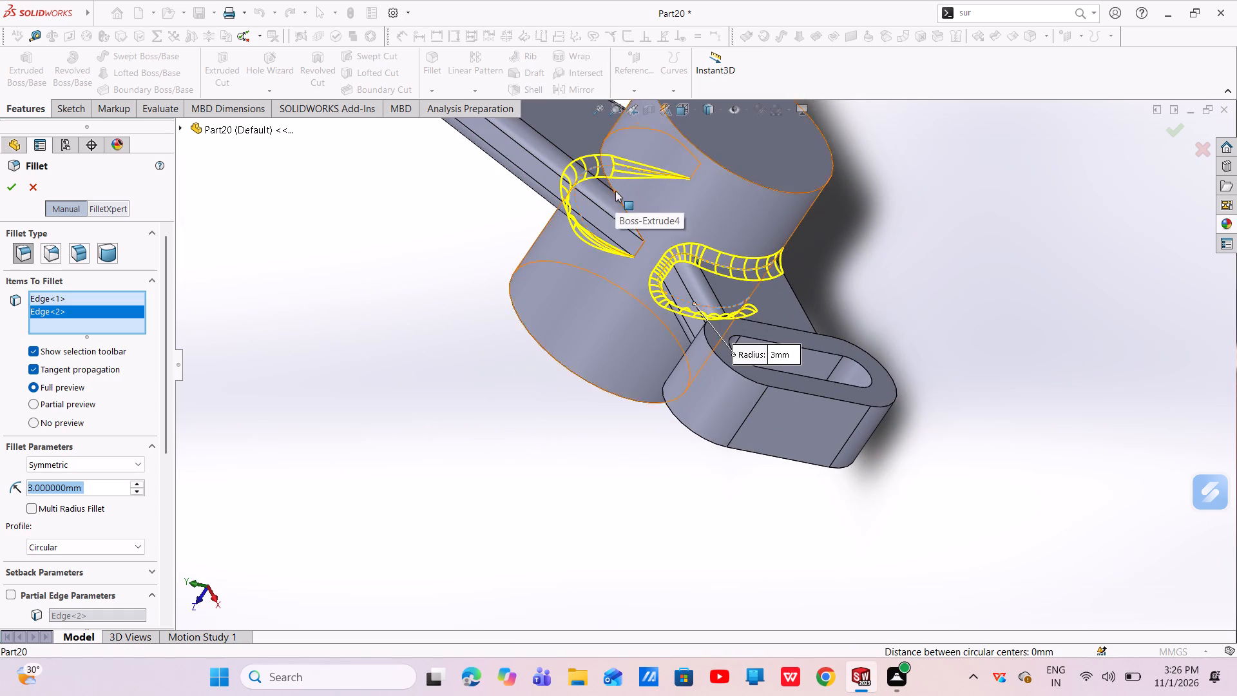
scroll(615, 191, down, 2)
middle_drag(615, 191, 647, 249)
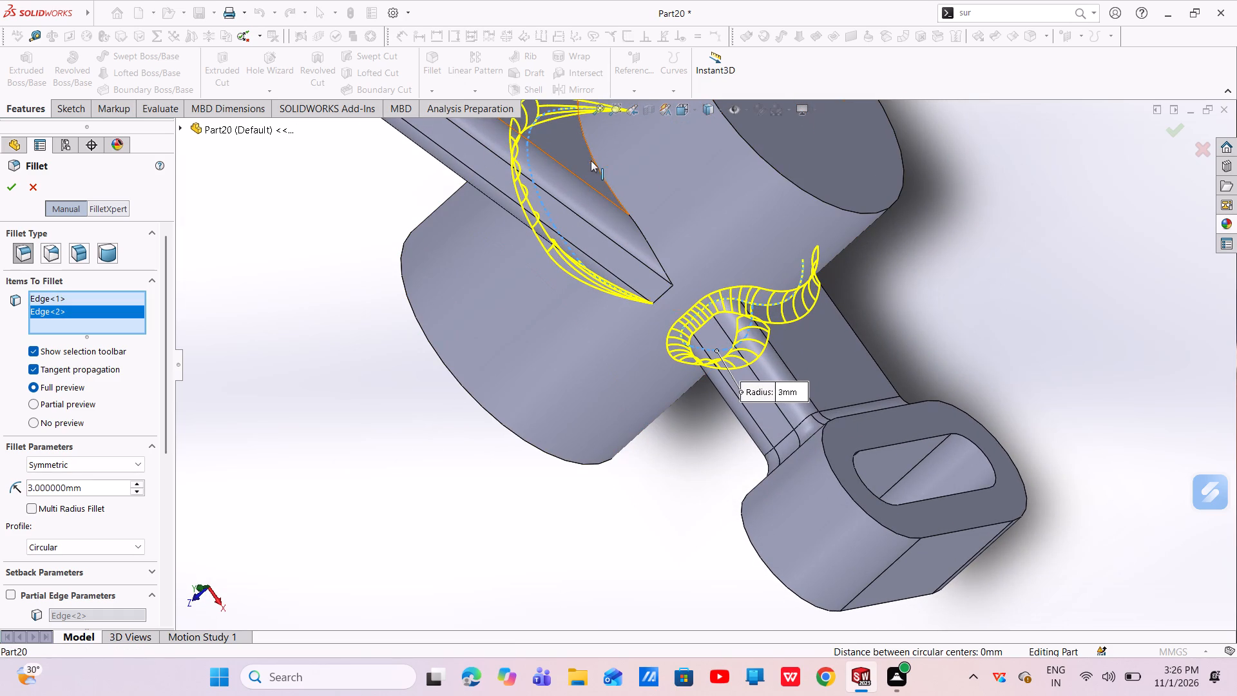
click(591, 156)
scroll(599, 172, up, 3)
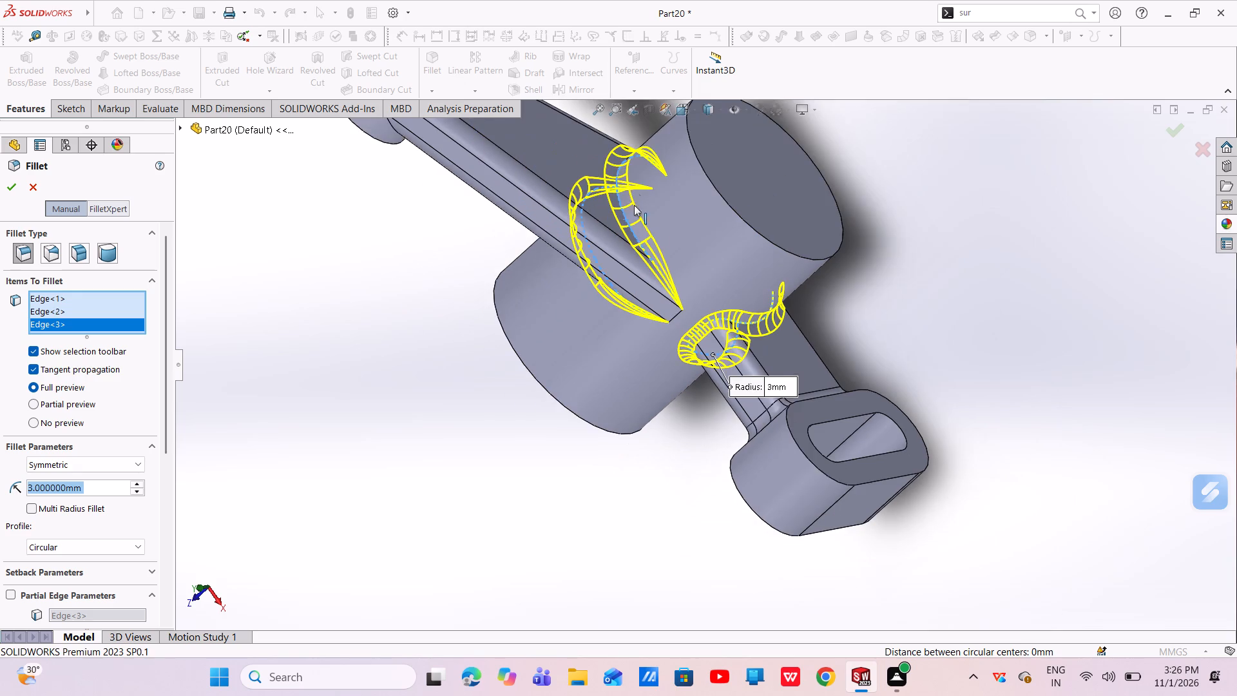
middle_drag(649, 226, 702, 152)
scroll(664, 186, up, 1)
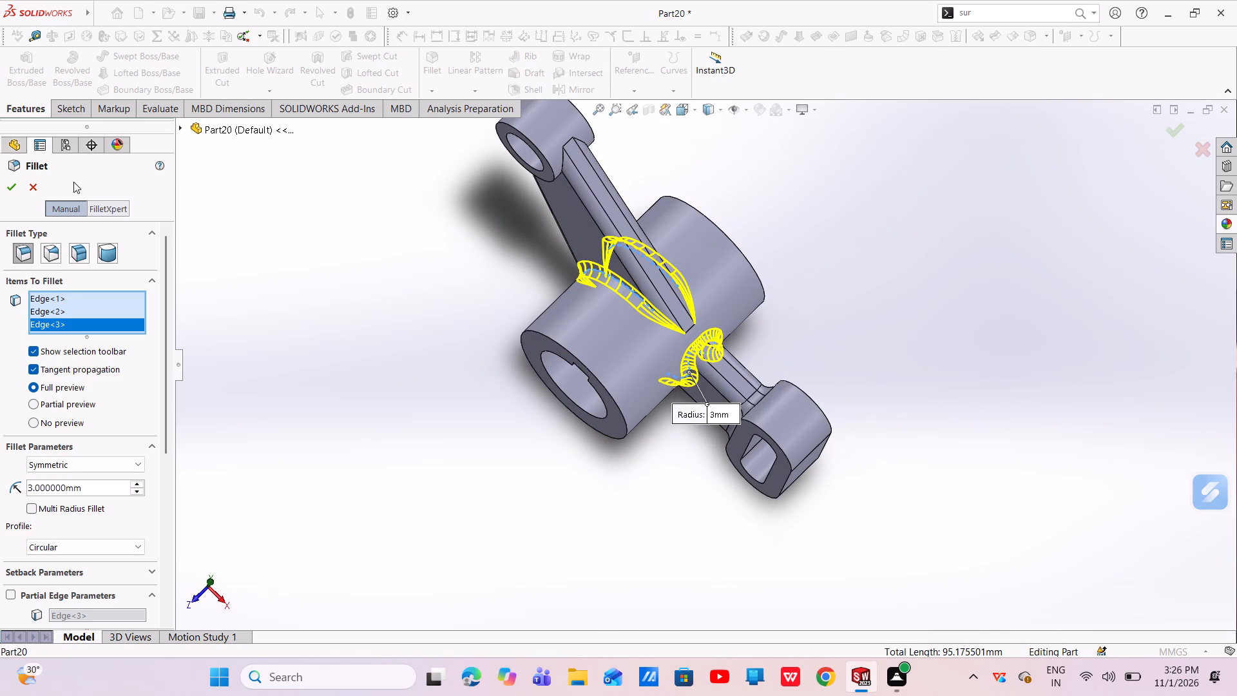
click(15, 189)
Examine the filleted junctions of the hub, arms and slotted end around the lever.
scroll(680, 326, down, 2)
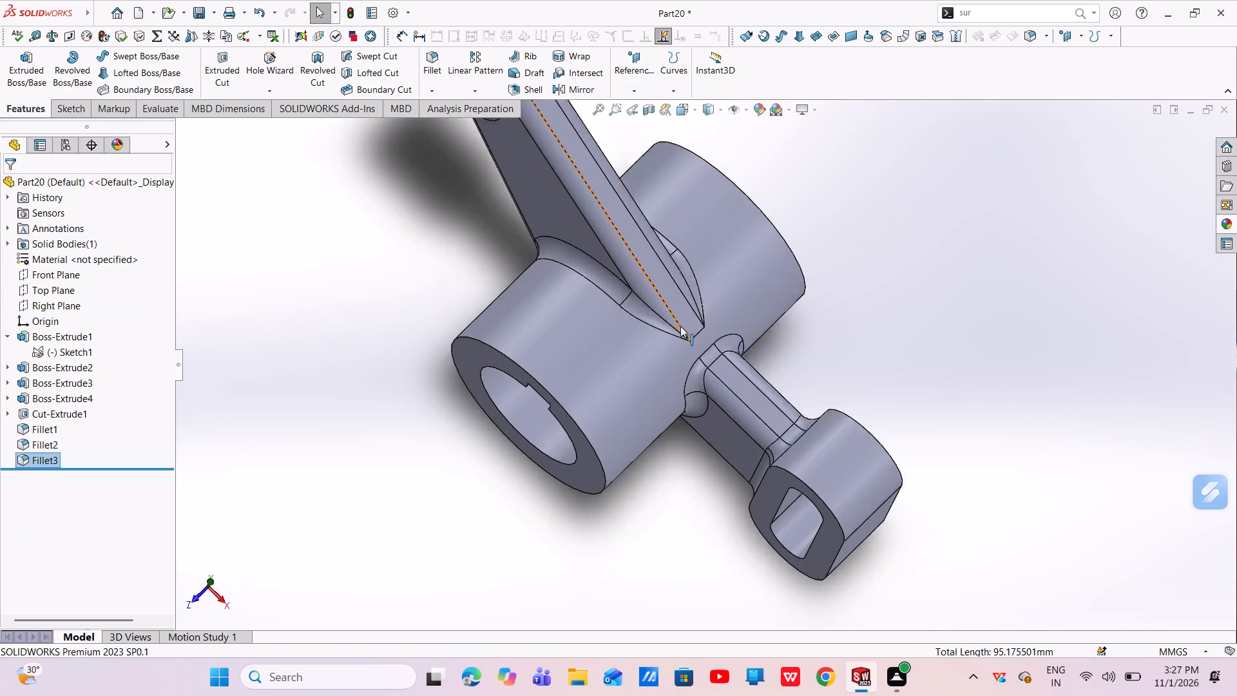
scroll(680, 326, down, 3)
scroll(680, 327, up, 6)
middle_drag(706, 348, 794, 234)
scroll(769, 305, up, 1)
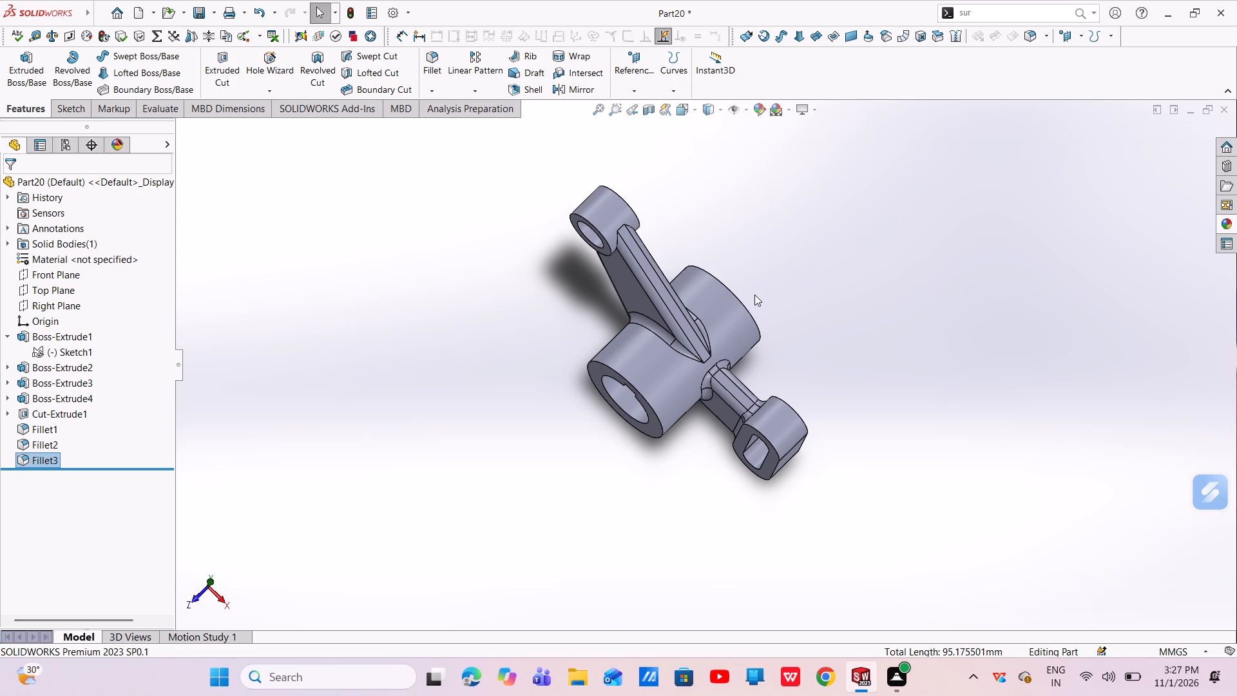
middle_drag(718, 349, 753, 298)
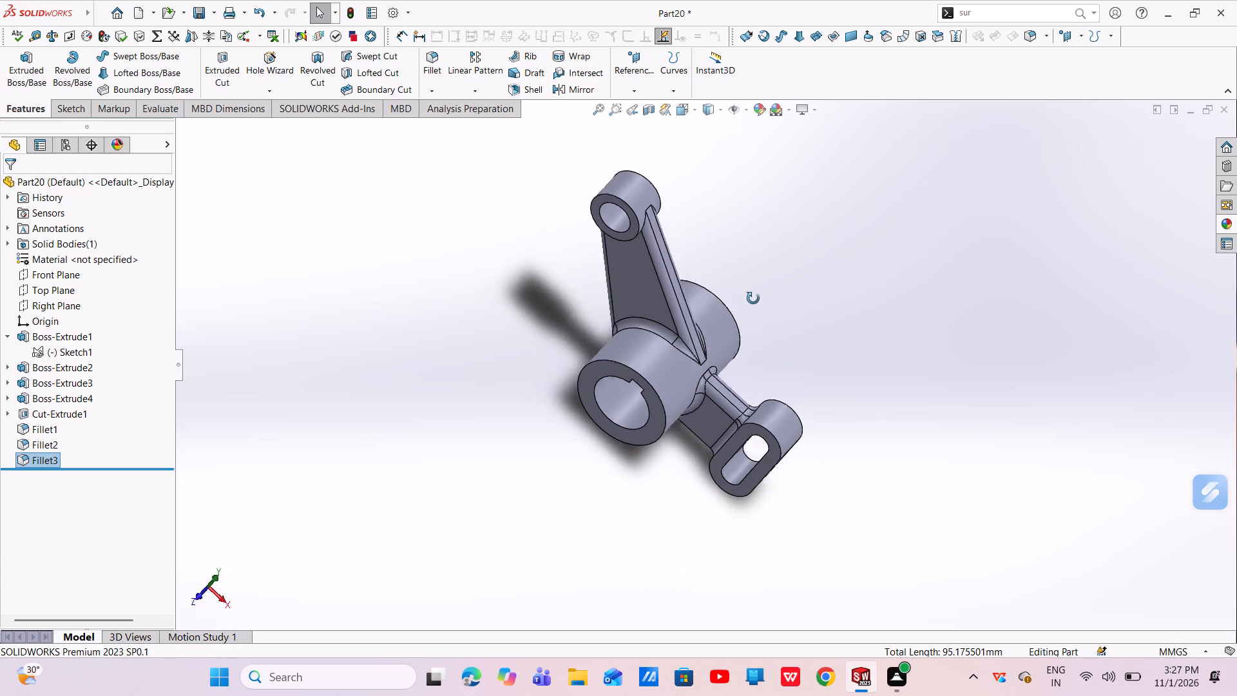
middle_drag(753, 298, 807, 317)
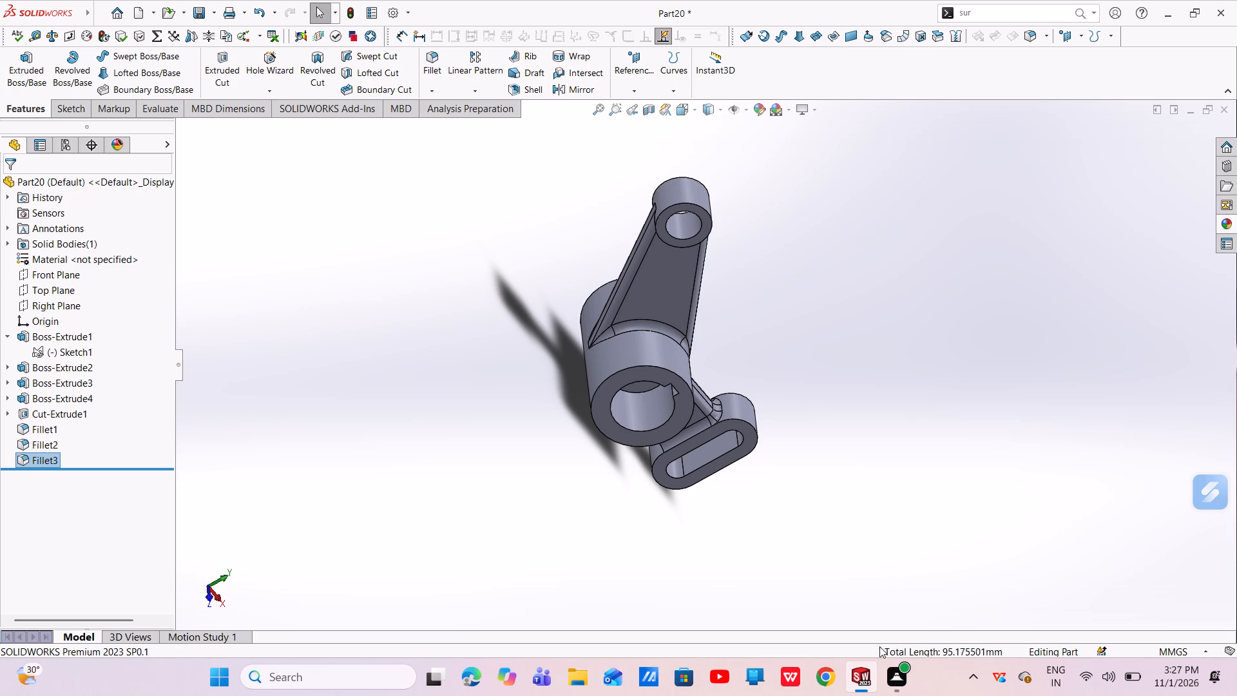
Save the part as 5.exercise in the RC HEKICOPTER ASSEMBLY PARTS folder.
key(ctrl+s)
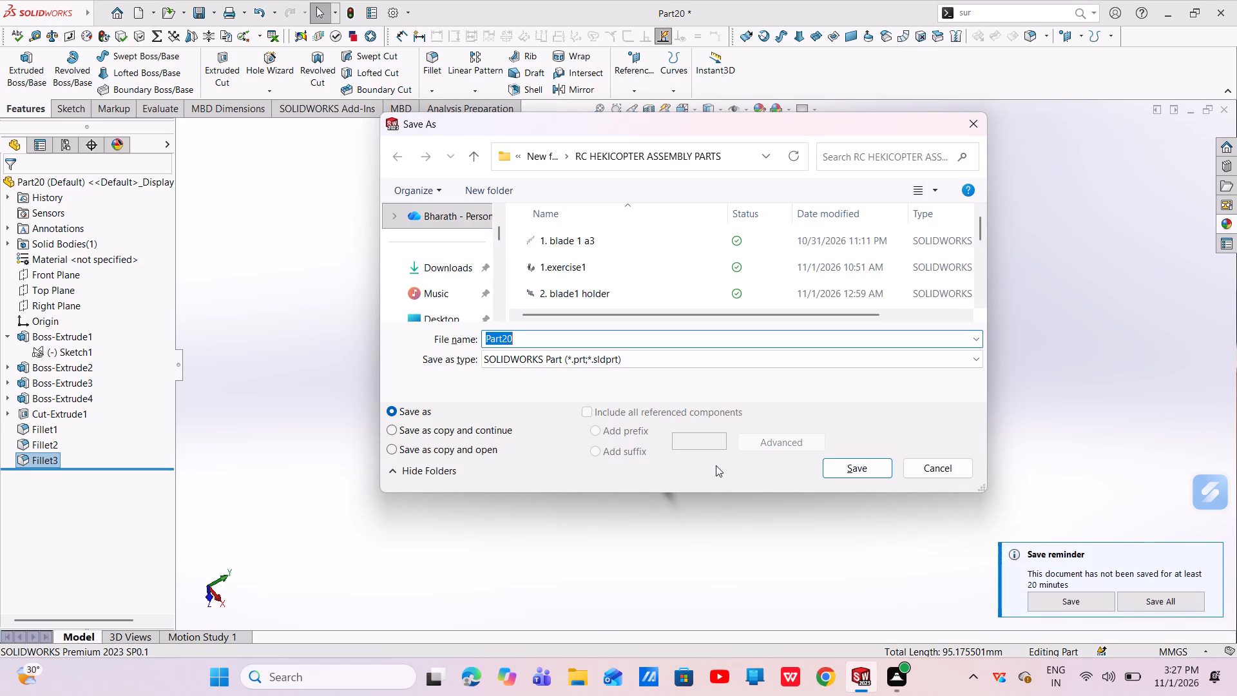
key(BackSpace)
key(5)
key(period)
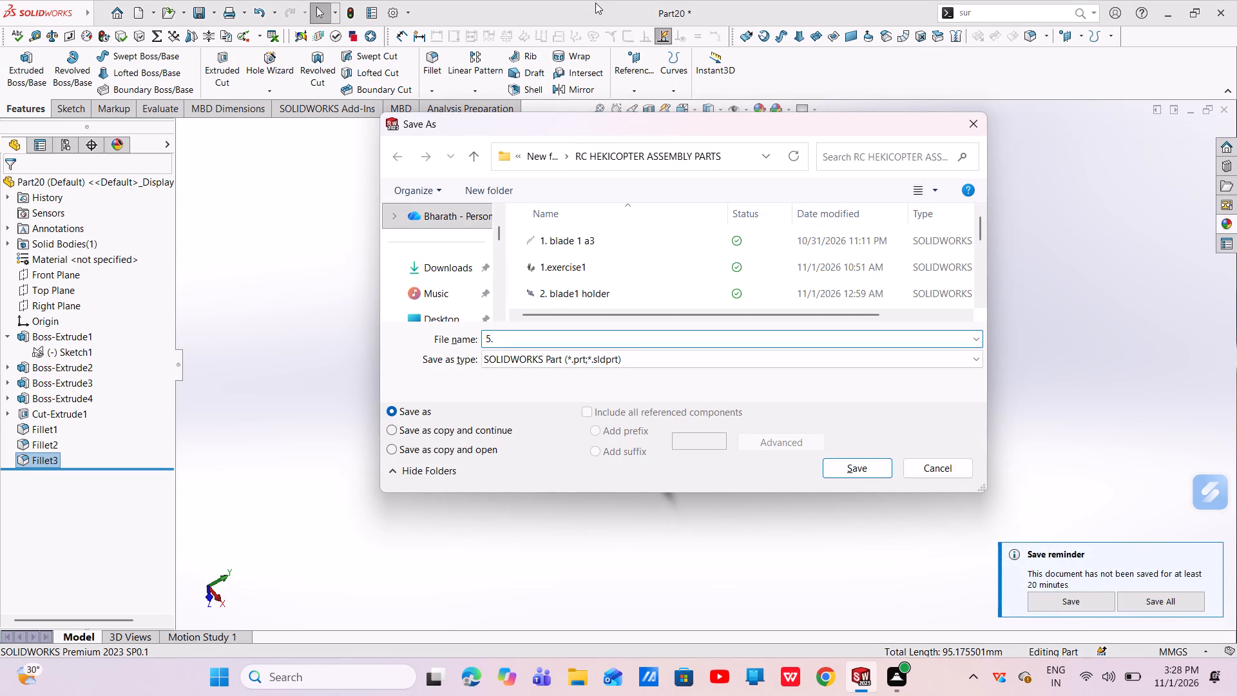
text(ex)
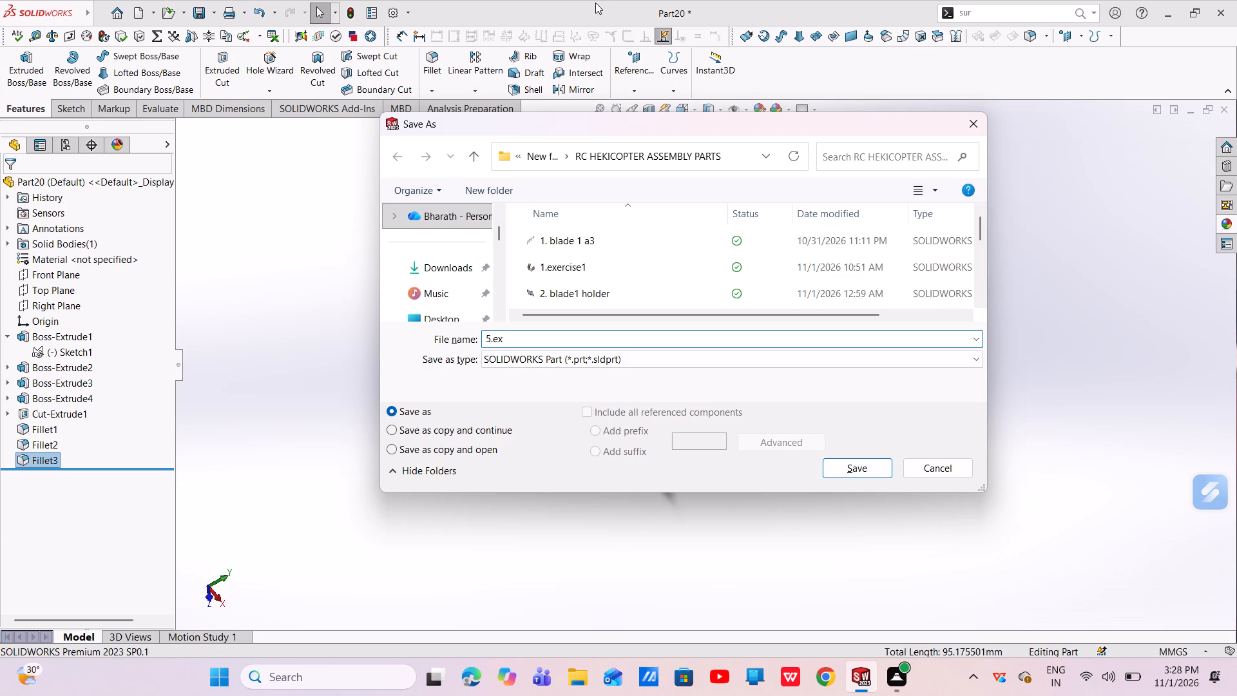
text(ercise)
key(Return)
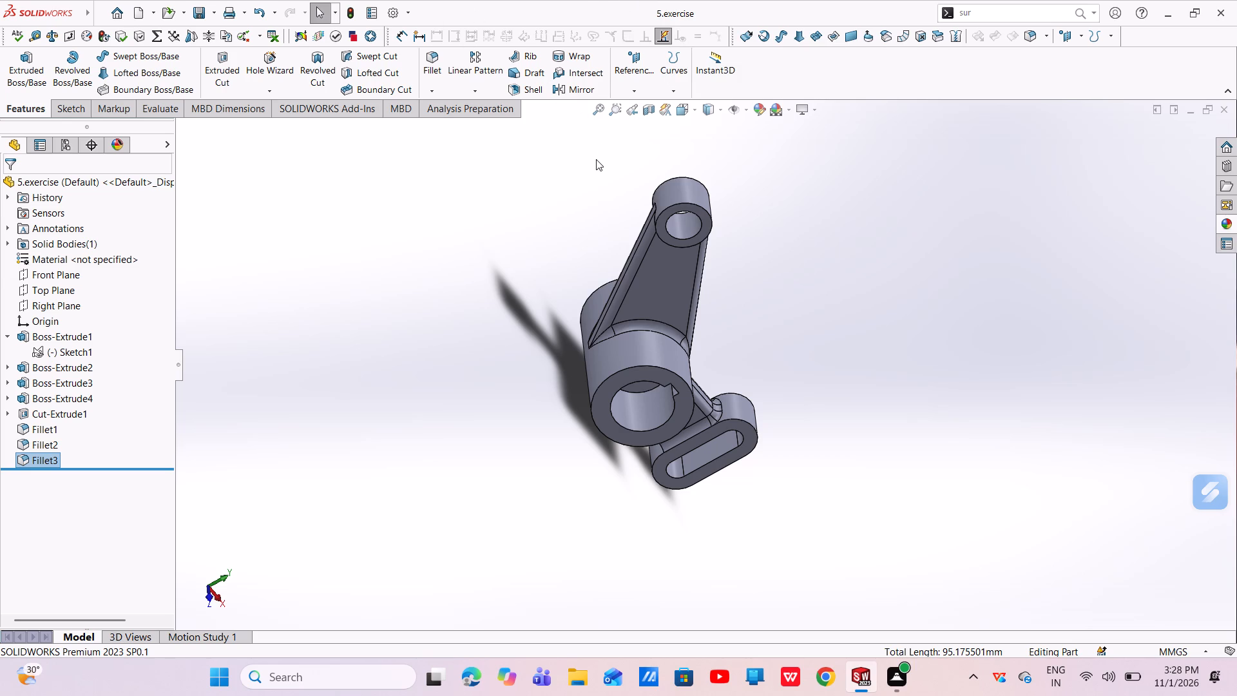
key(ctrl+s)
key(ctrl+s)
Save a copy of the part in Adobe Portable Document Format (*.pdf), keeping the file name 5.exercise.
click(215, 12)
click(221, 46)
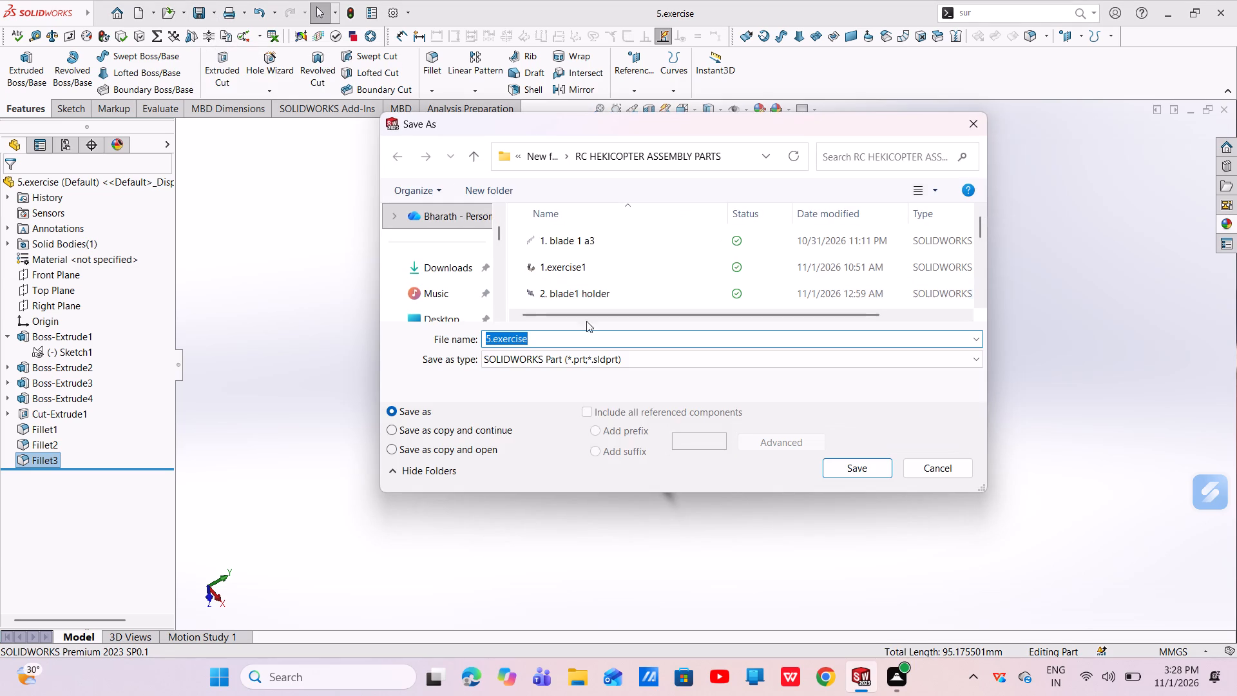
click(658, 363)
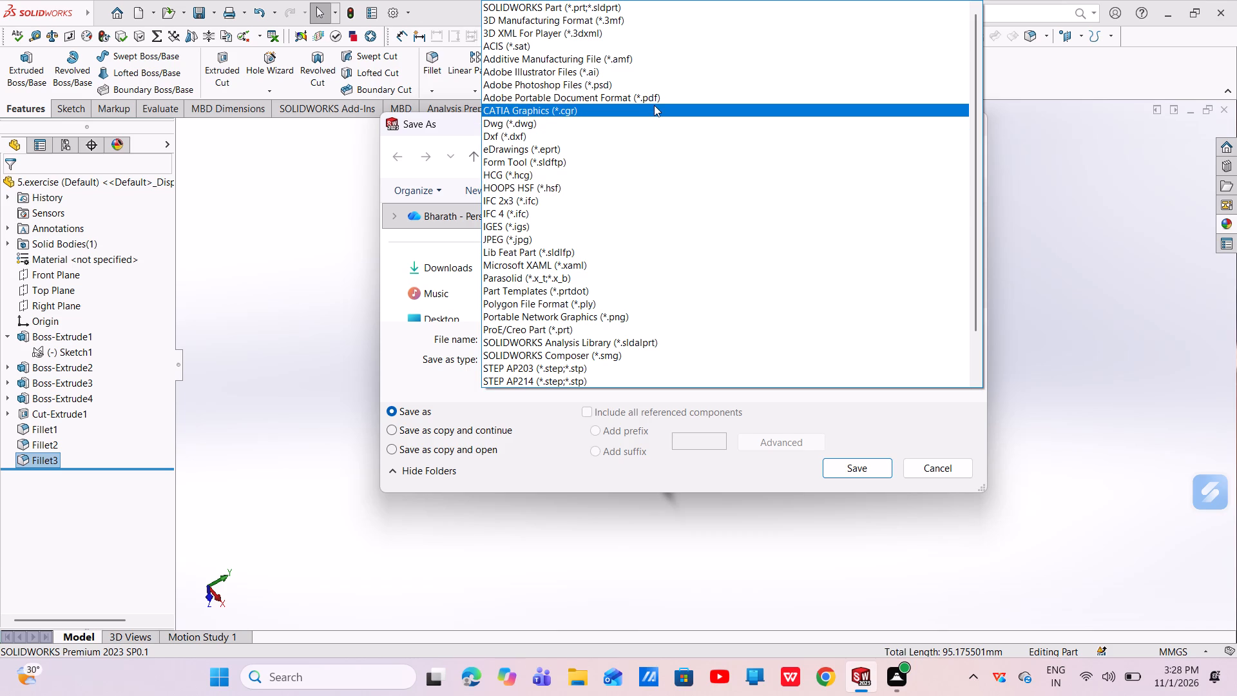
click(664, 97)
click(845, 492)
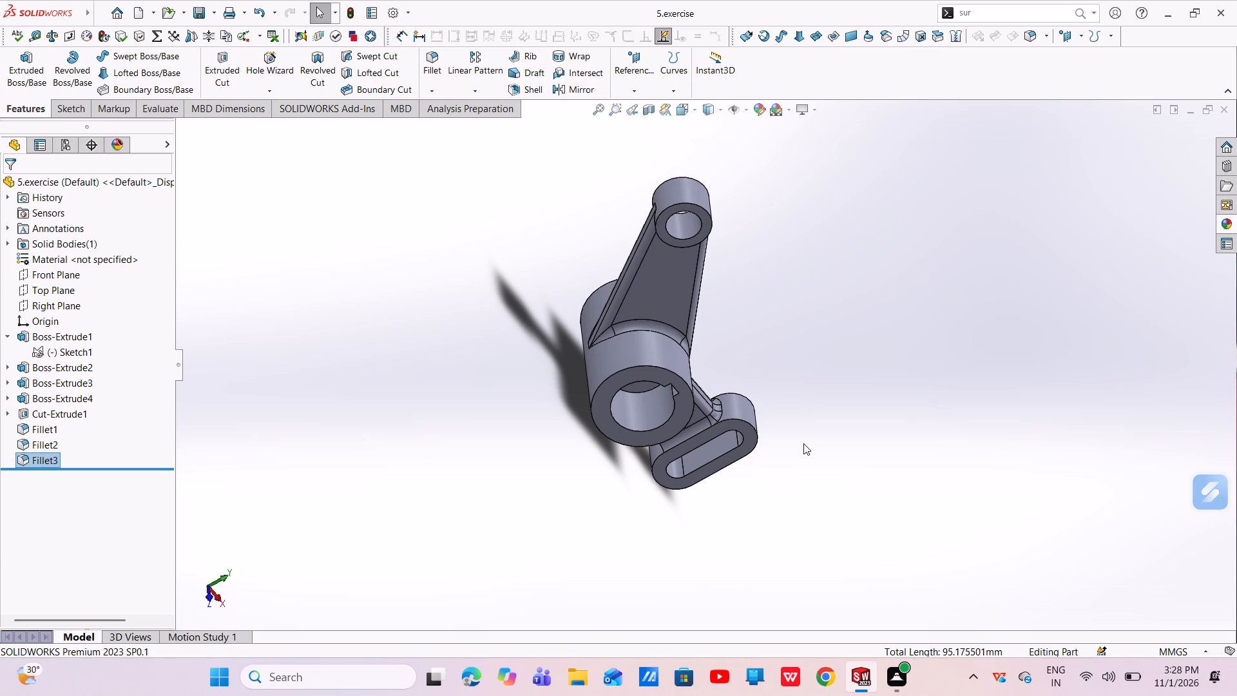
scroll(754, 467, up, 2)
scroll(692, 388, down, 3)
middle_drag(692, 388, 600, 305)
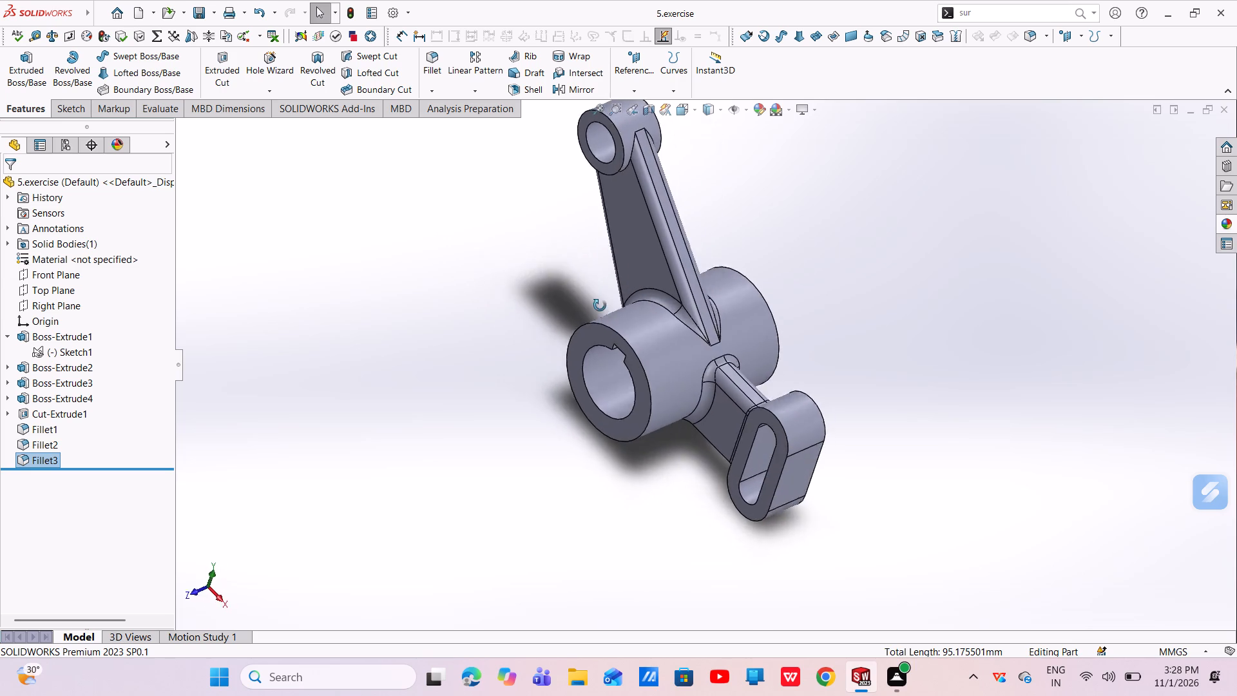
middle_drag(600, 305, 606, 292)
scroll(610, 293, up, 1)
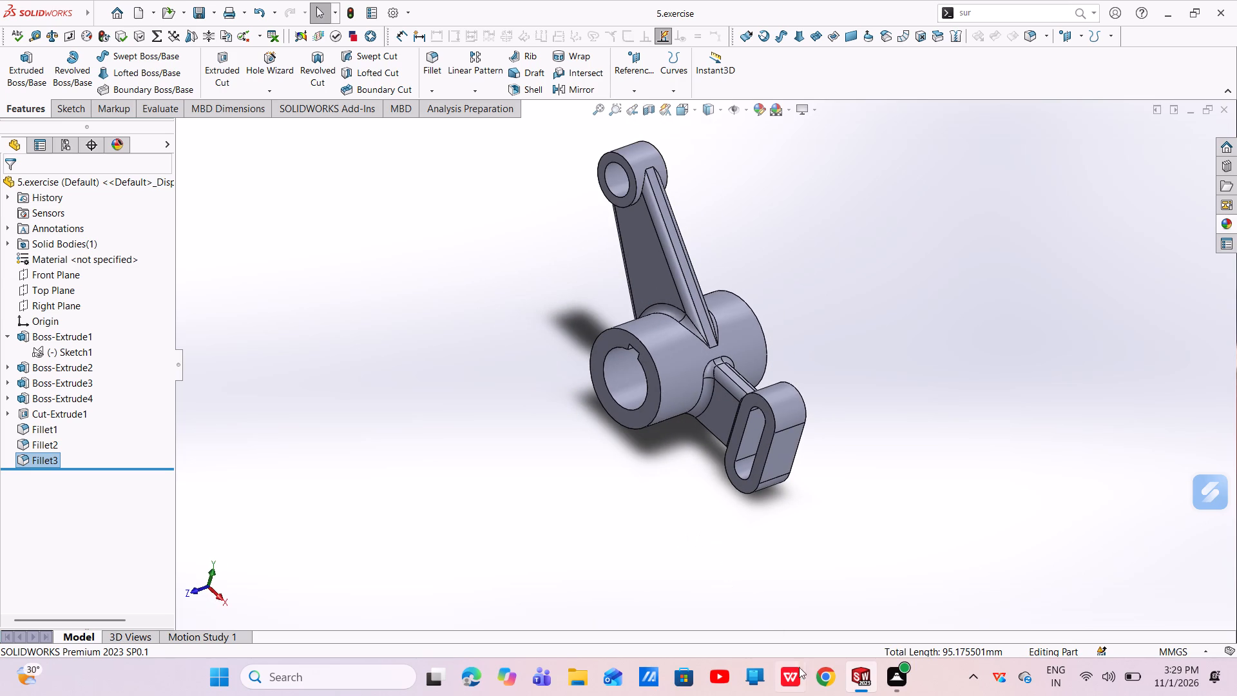